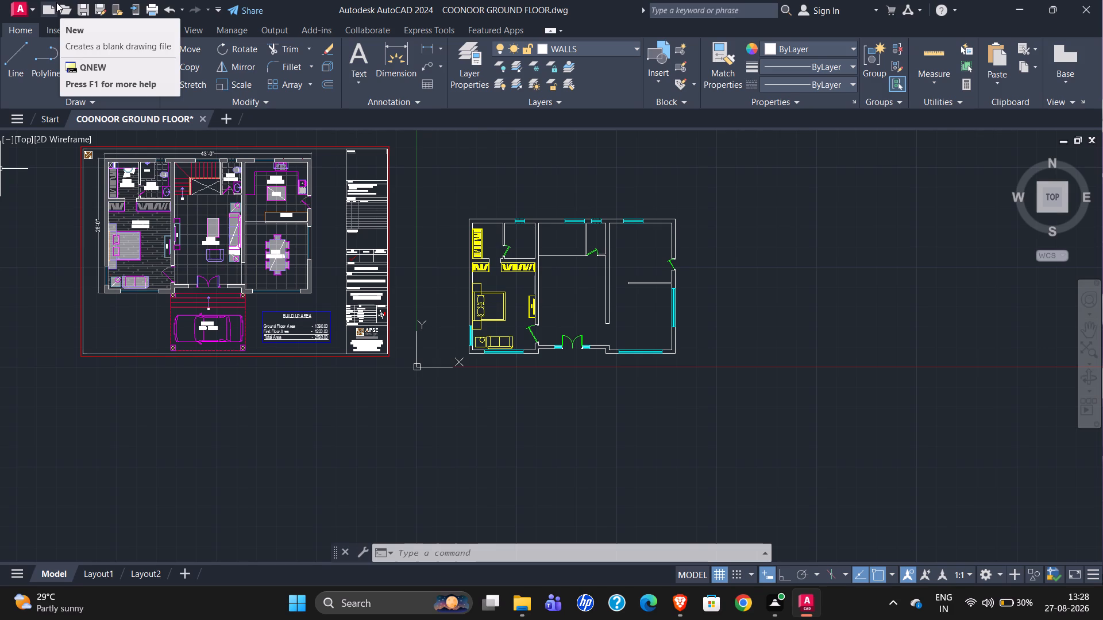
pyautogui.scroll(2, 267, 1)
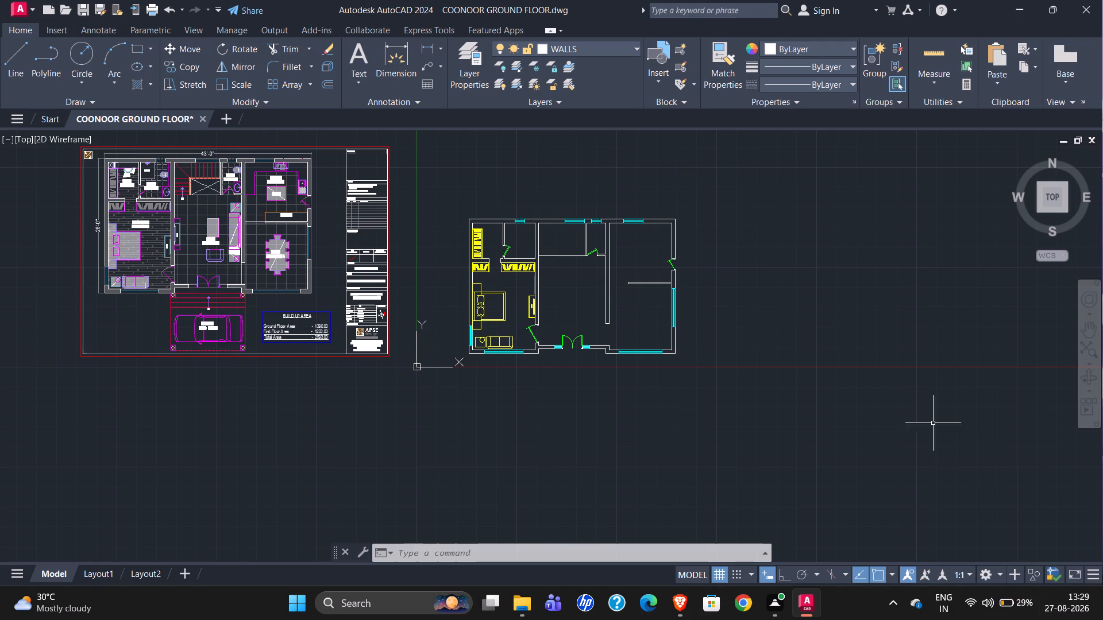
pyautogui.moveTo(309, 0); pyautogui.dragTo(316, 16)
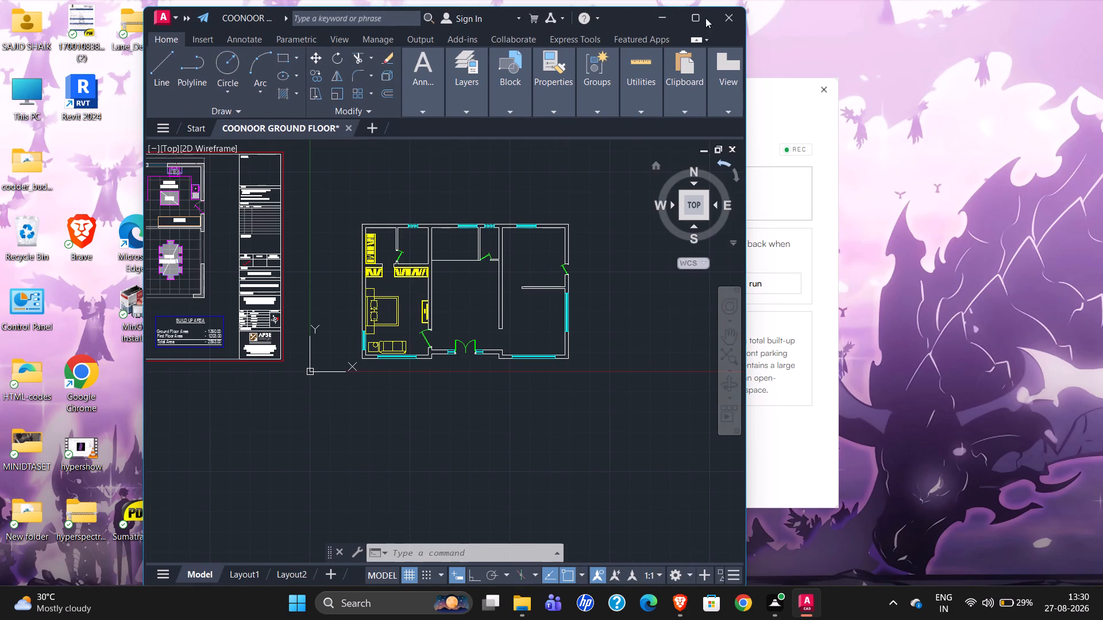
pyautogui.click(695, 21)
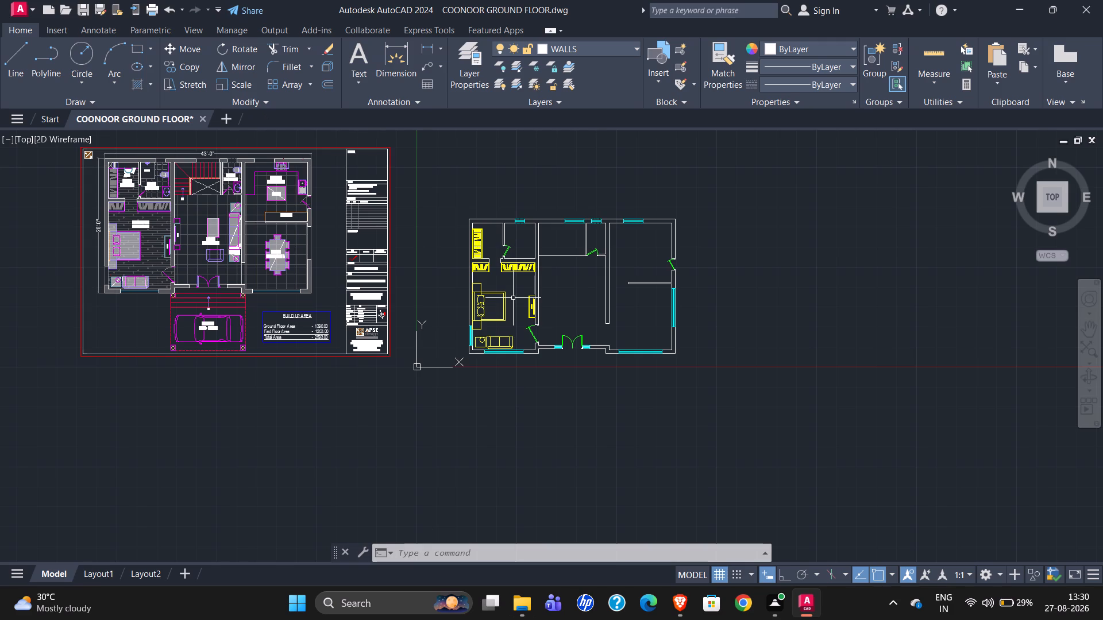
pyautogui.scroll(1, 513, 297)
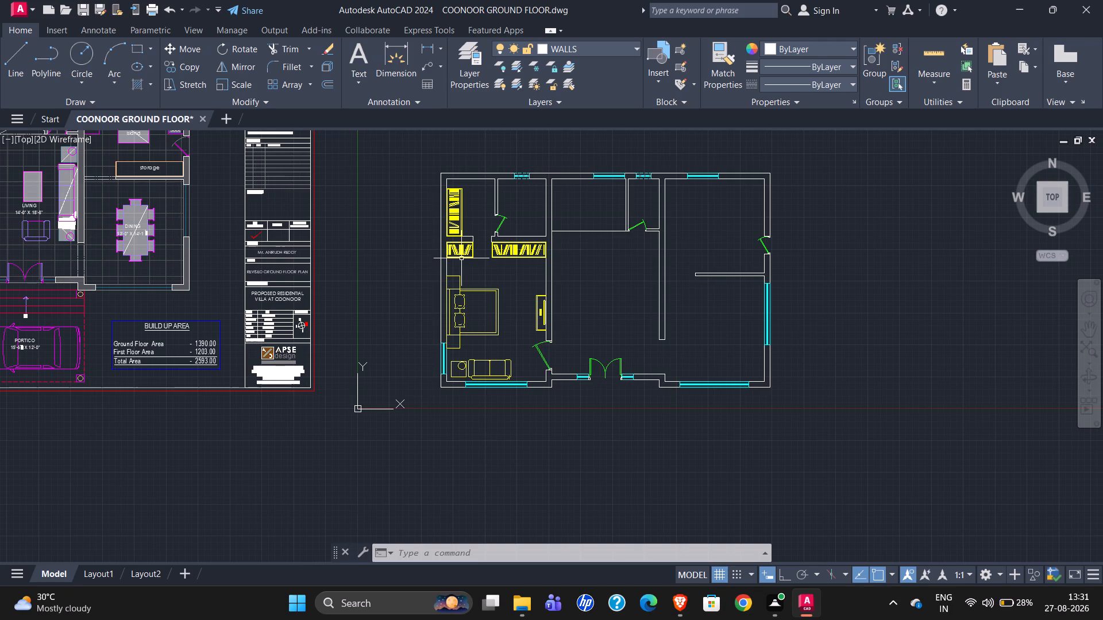
# Examine the dressing room and adjoining toilet in the reference plan, including the counter line above the tall wardrobe.
pyautogui.scroll(-1, 677, 307)
pyautogui.scroll(3, 183, 179)
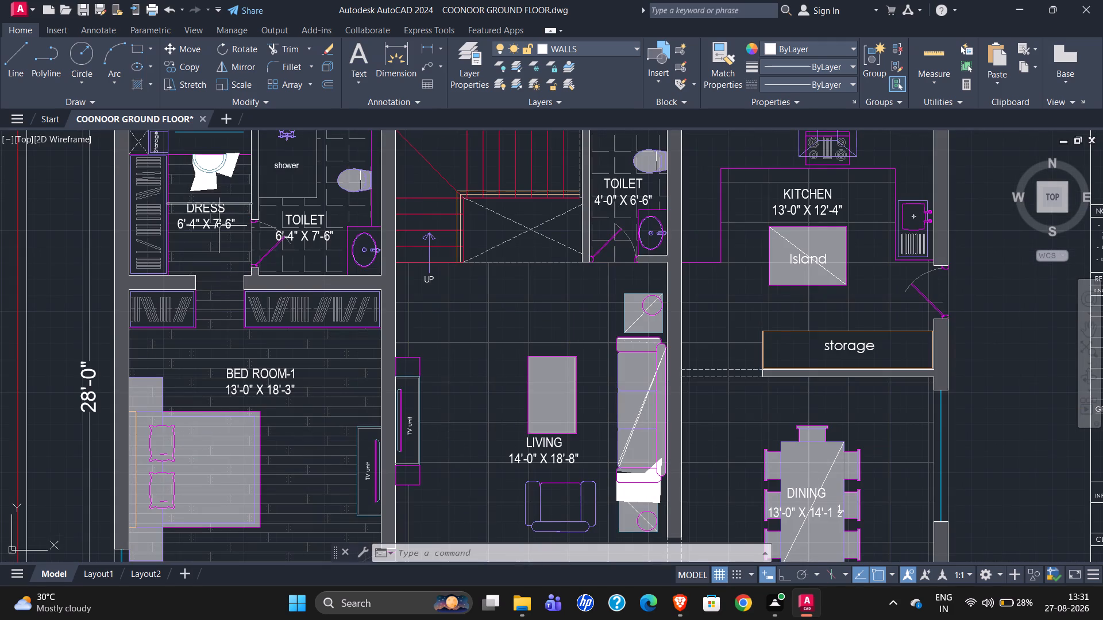
pyautogui.scroll(-1, 178, 251)
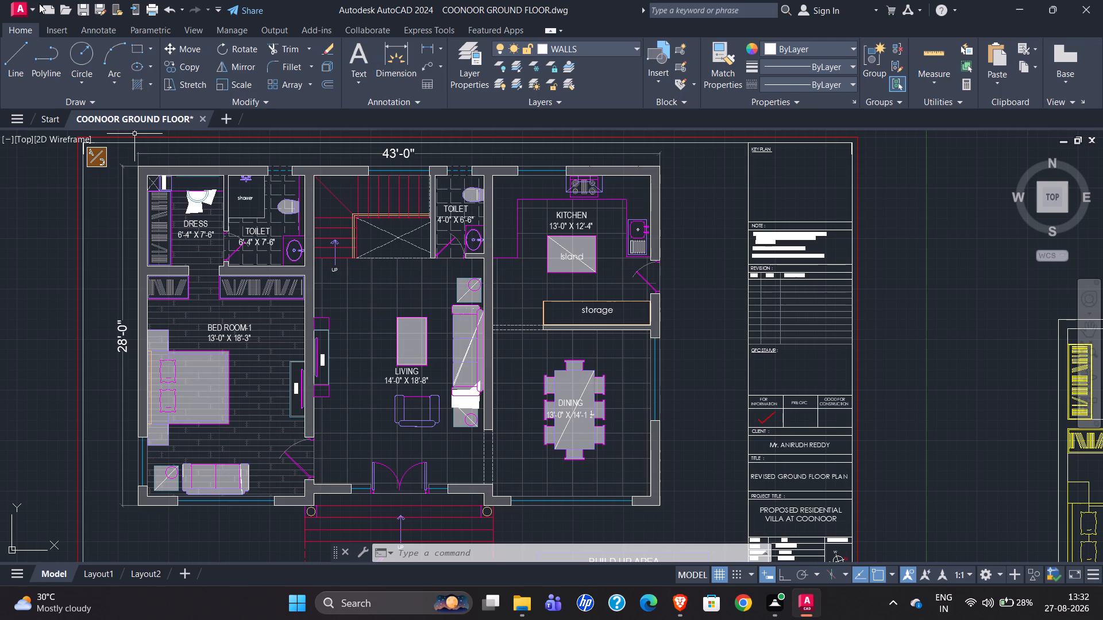
pyautogui.scroll(-1, 315, 324)
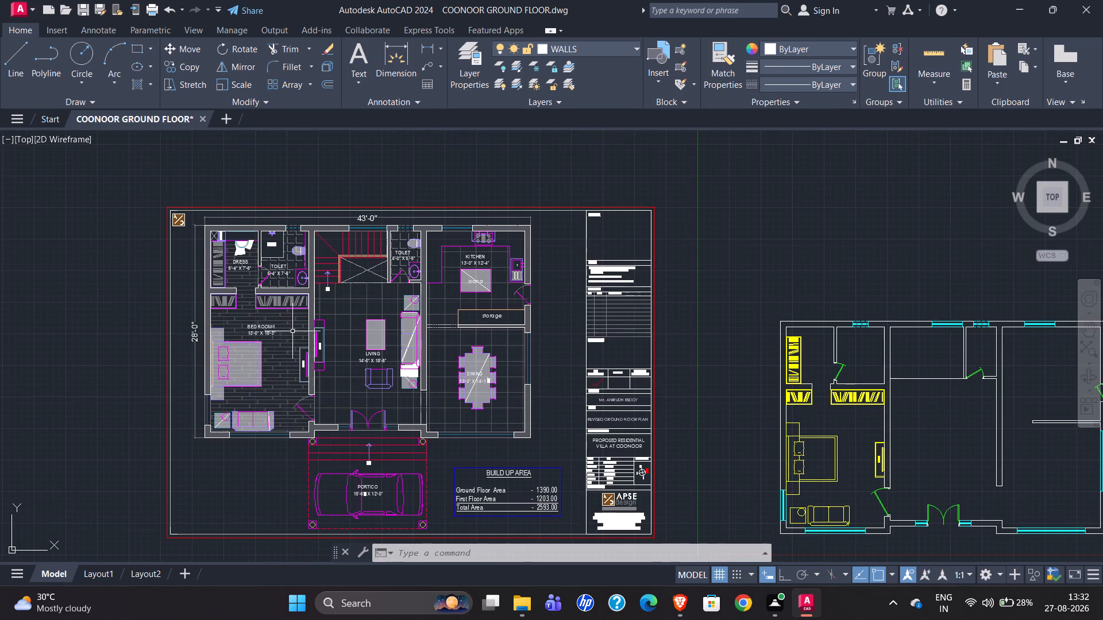
pyautogui.scroll(-1, 164, 301)
pyautogui.scroll(2, 649, 400)
pyautogui.scroll(-1, 709, 366)
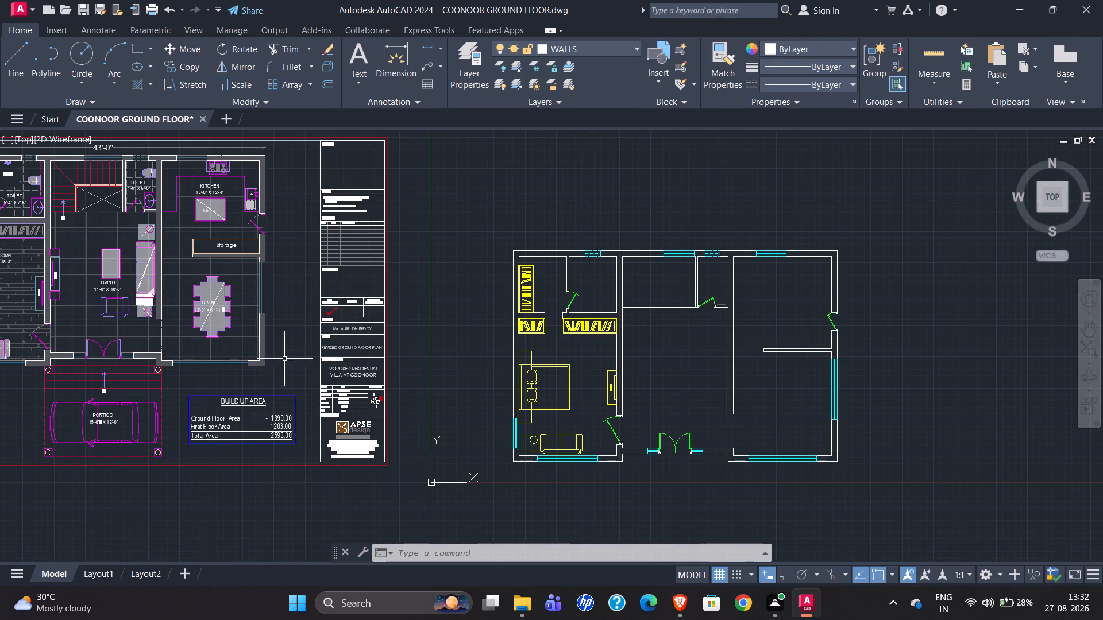
pyautogui.scroll(-1, 581, 367)
pyautogui.scroll(3, 240, 284)
pyautogui.scroll(-1, 186, 245)
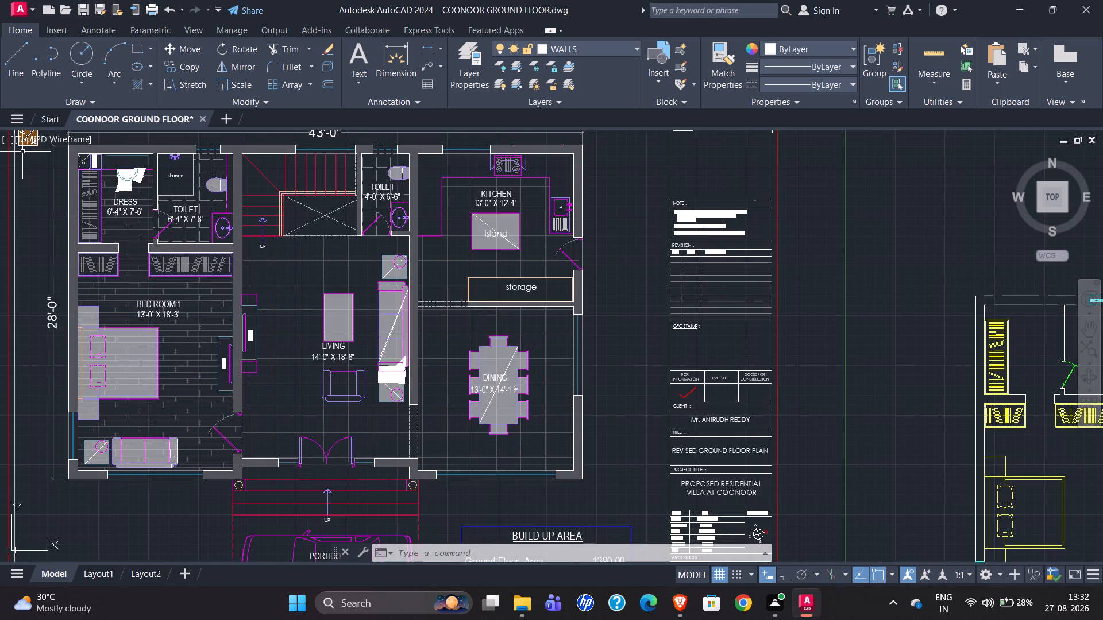
pyautogui.scroll(3, 111, 157)
pyautogui.scroll(-1, 126, 196)
pyautogui.scroll(2, 38, 195)
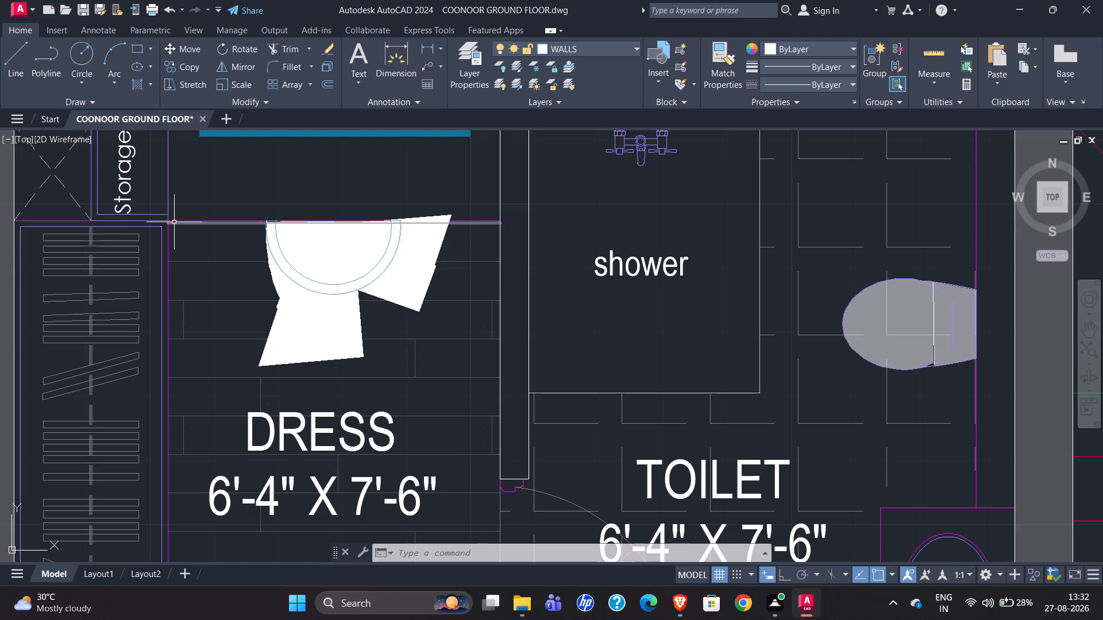
pyautogui.scroll(-1, 75, 246)
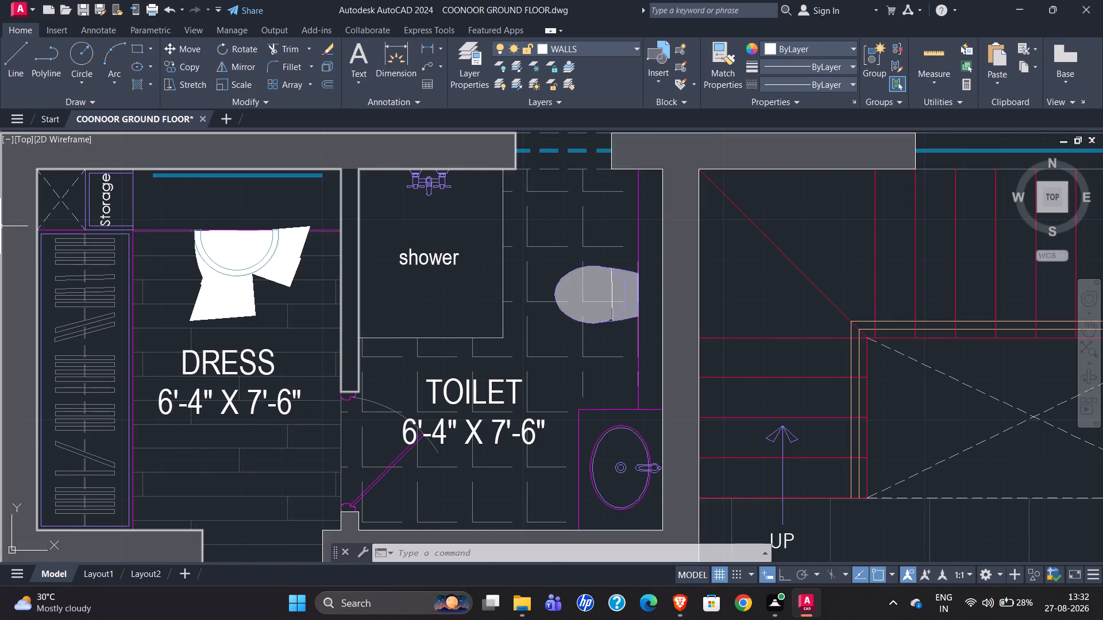
pyautogui.scroll(-2, 0, 224)
pyautogui.scroll(-2, 202, 255)
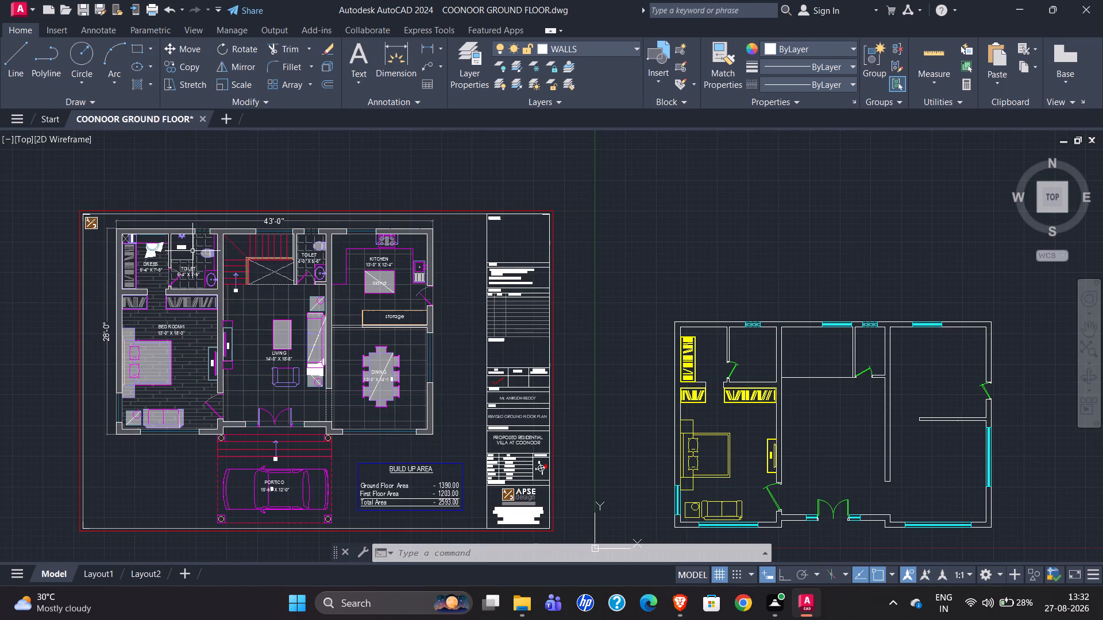
# Make FUR the current layer, keeping its colour yellow.
pyautogui.scroll(4, 727, 351)
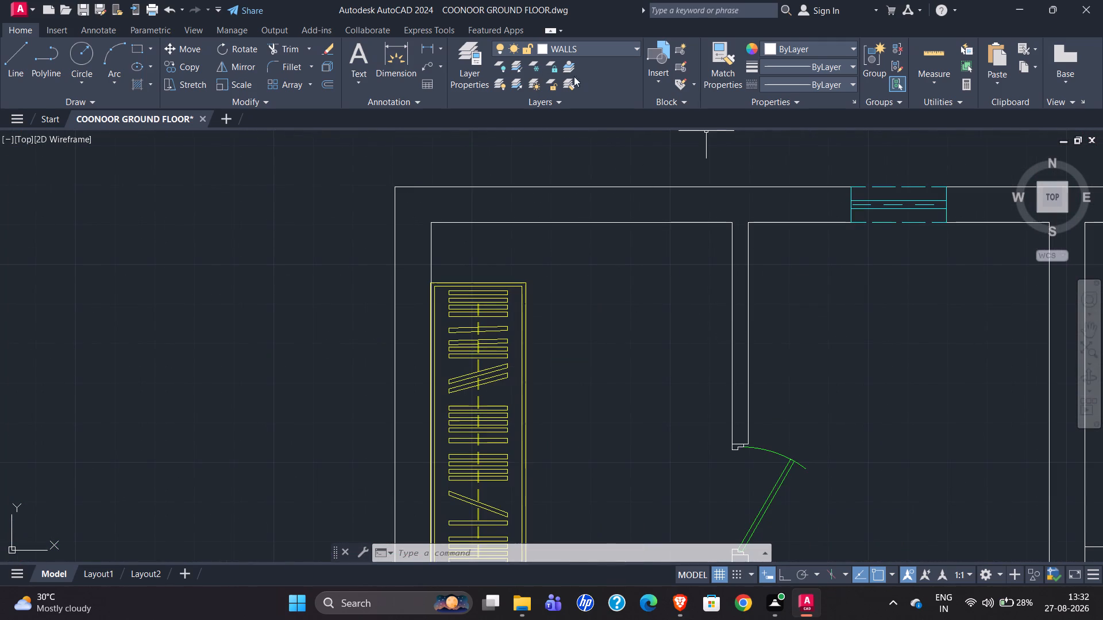
pyautogui.click(629, 44)
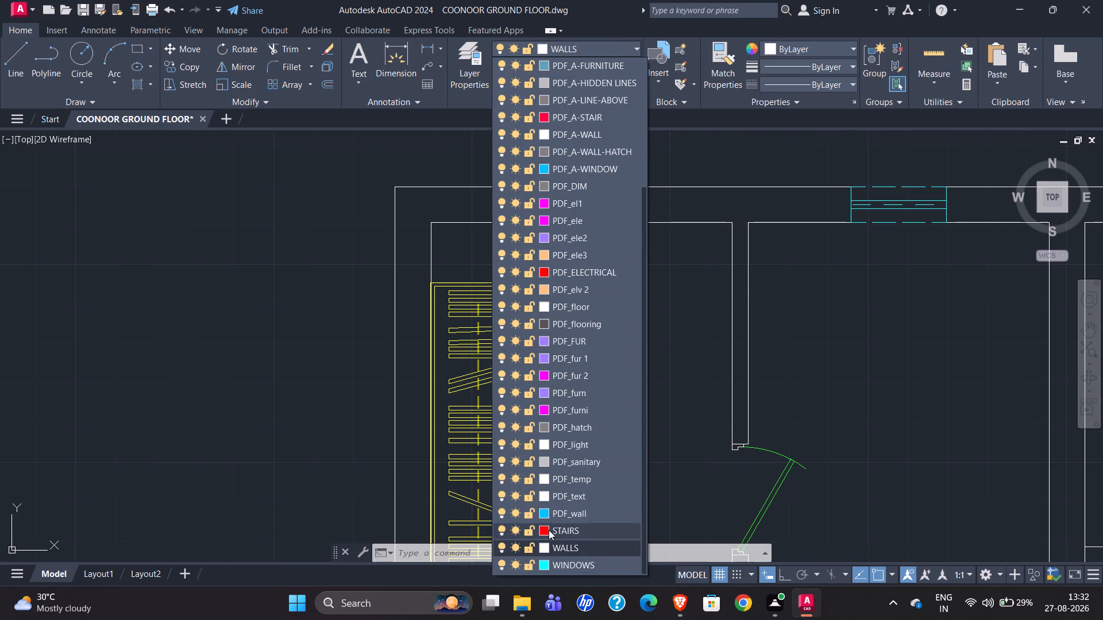
pyautogui.scroll(8, 568, 260)
pyautogui.click(548, 96)
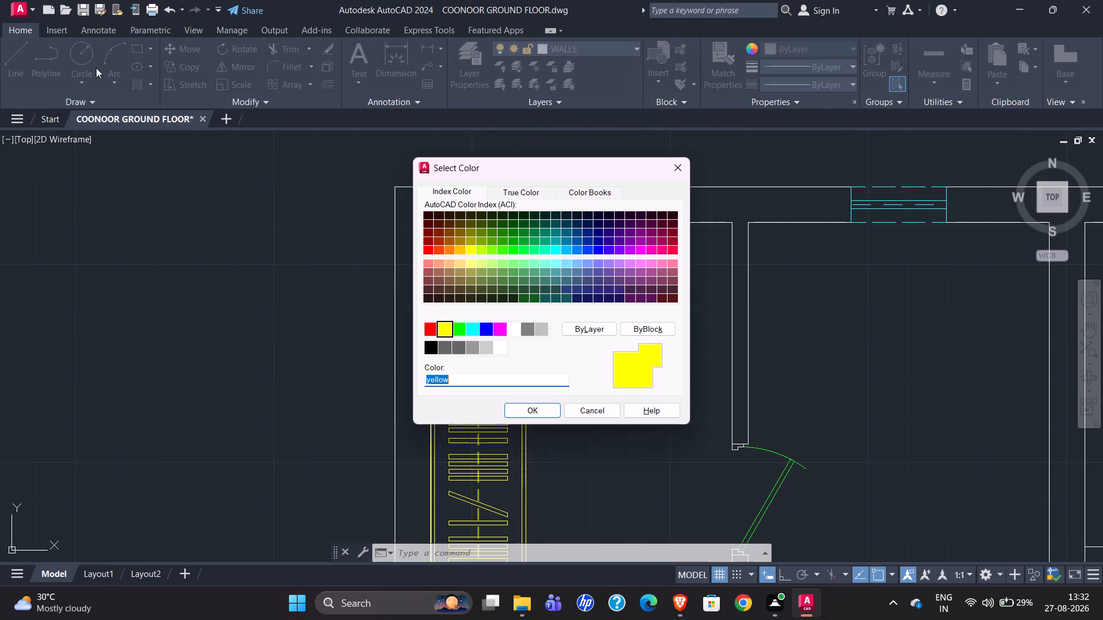
pyautogui.click(543, 411)
pyautogui.click(600, 49)
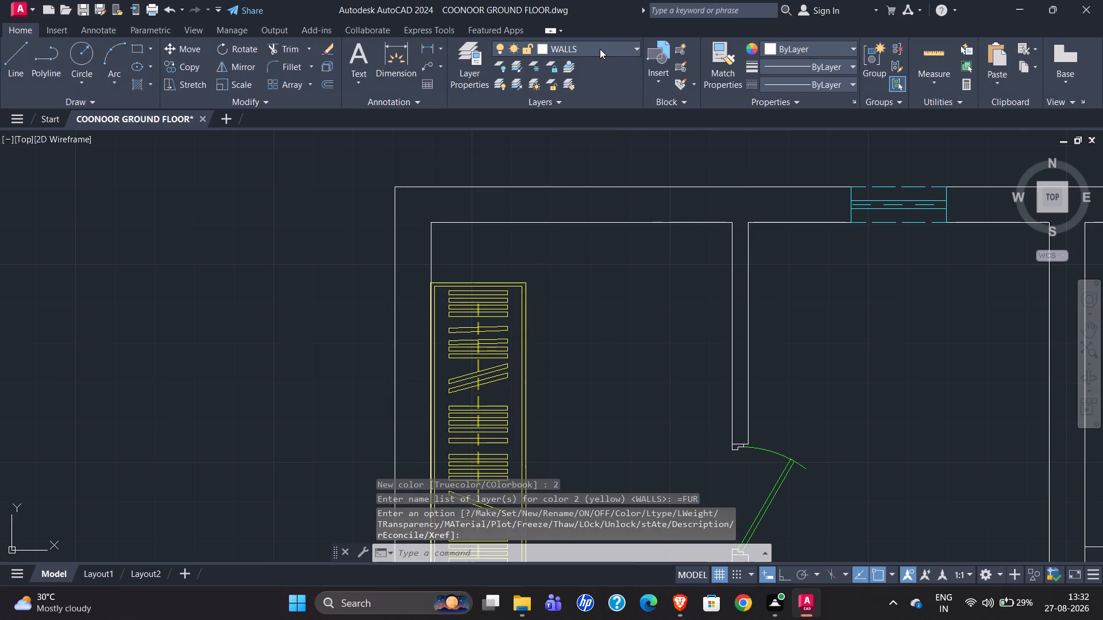
pyautogui.scroll(7, 581, 112)
pyautogui.click(576, 92)
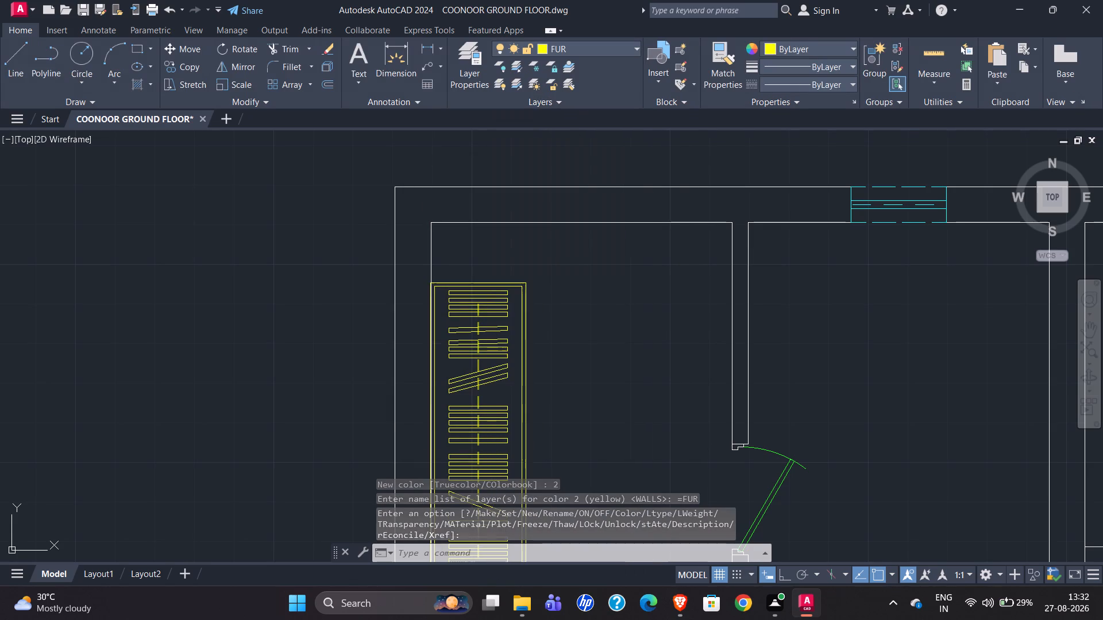
# With Ortho on, draw a horizontal line about 6'-4" long from the tall wardrobe's upper outer corner to the dressing room's partition wall.
pyautogui.click(17, 63)
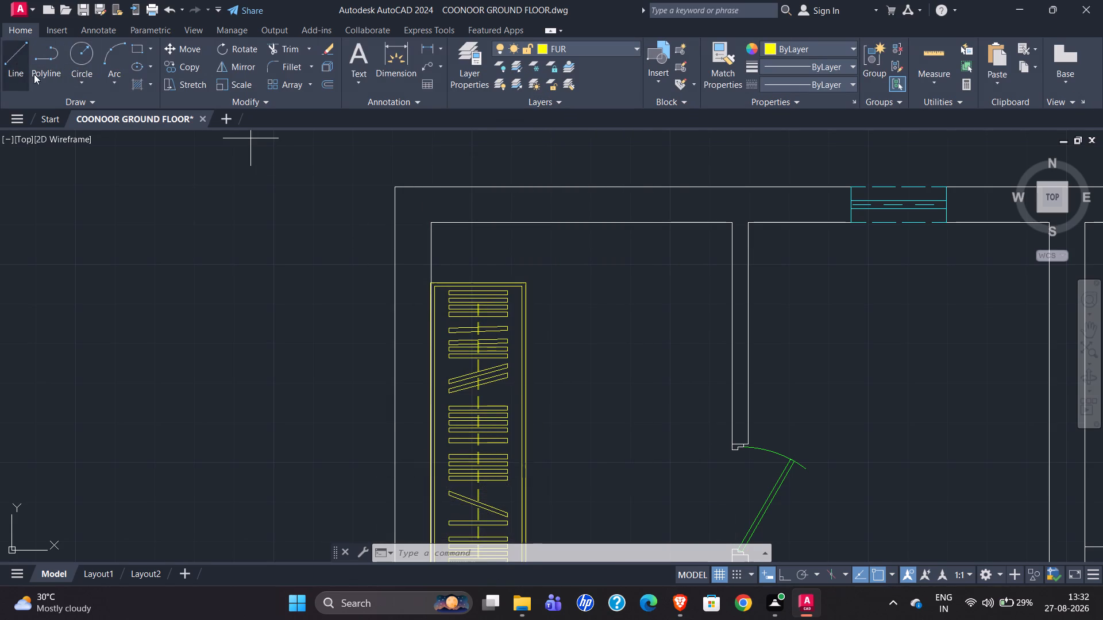
pyautogui.scroll(3, 477, 293)
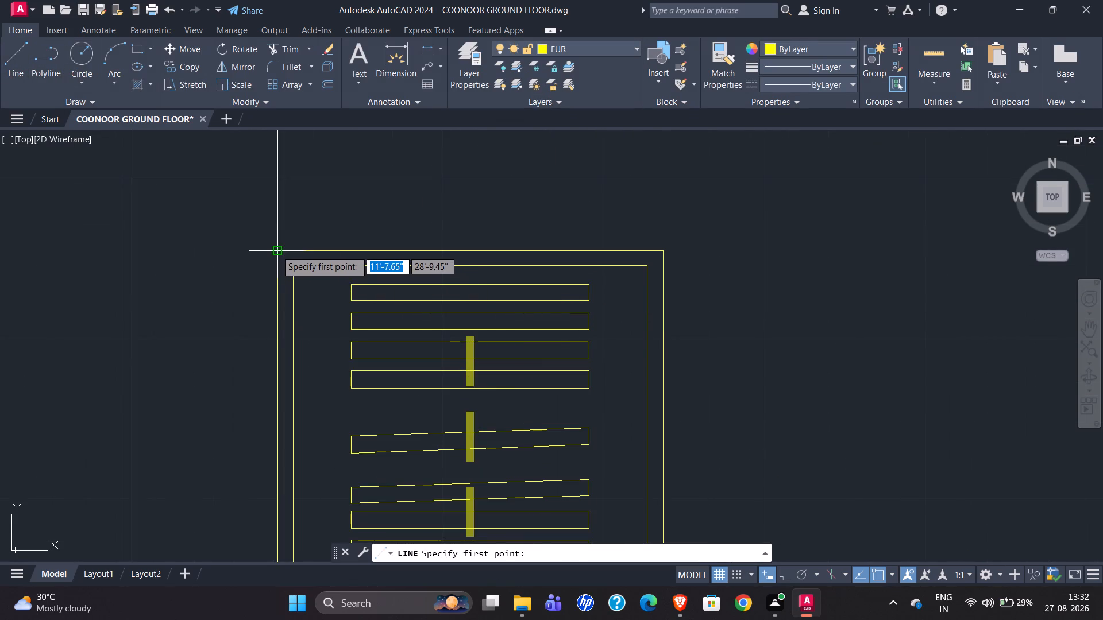
pyautogui.click(276, 250)
pyautogui.scroll(-2, 252, 255)
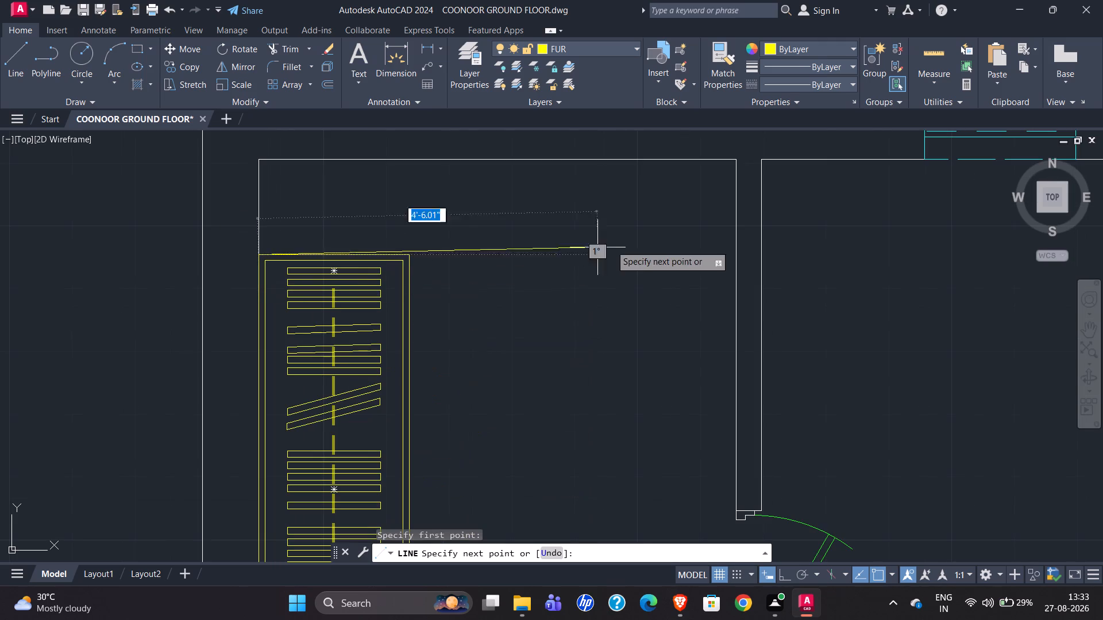
pyautogui.click(786, 578)
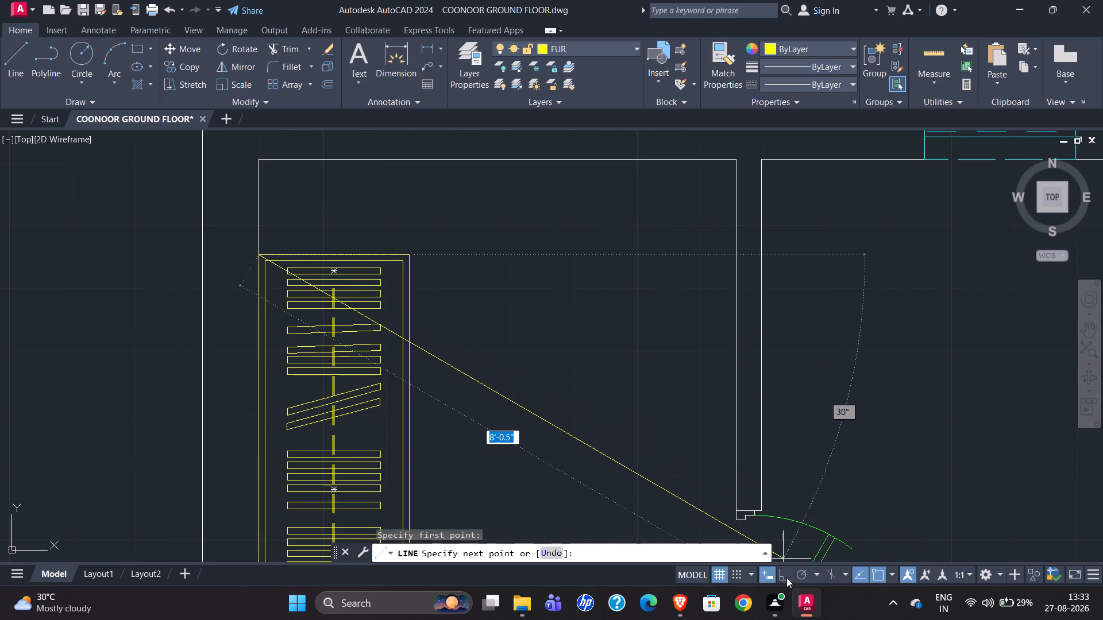
pyautogui.click(735, 252)
pyautogui.scroll(-3, 876, 216)
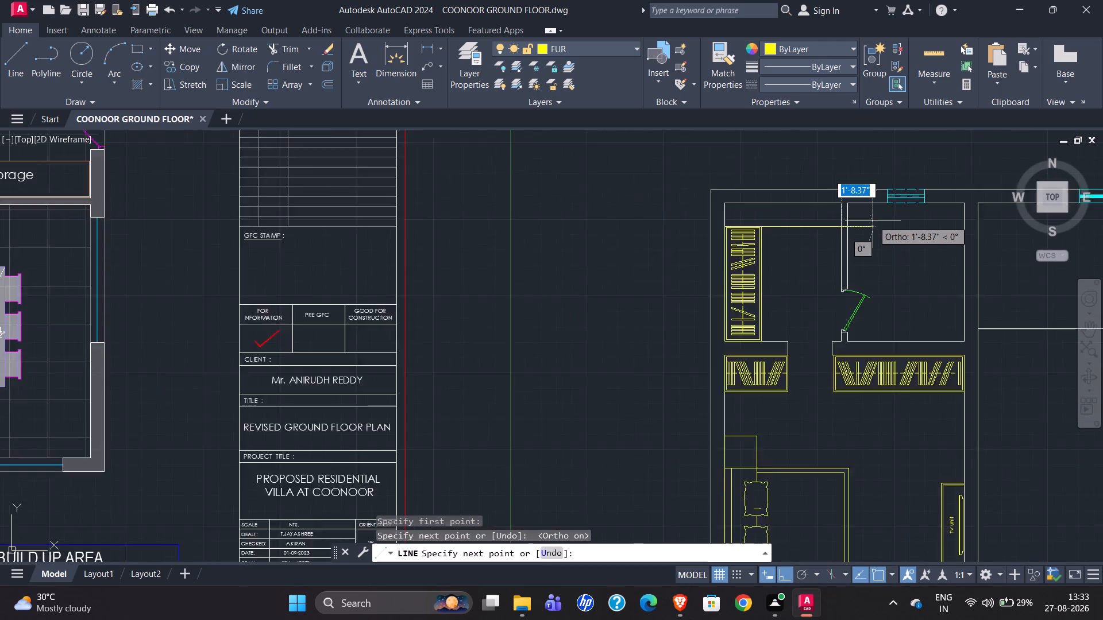
pyautogui.scroll(-2, 872, 222)
pyautogui.scroll(-1, 766, 272)
pyautogui.scroll(3, 491, 171)
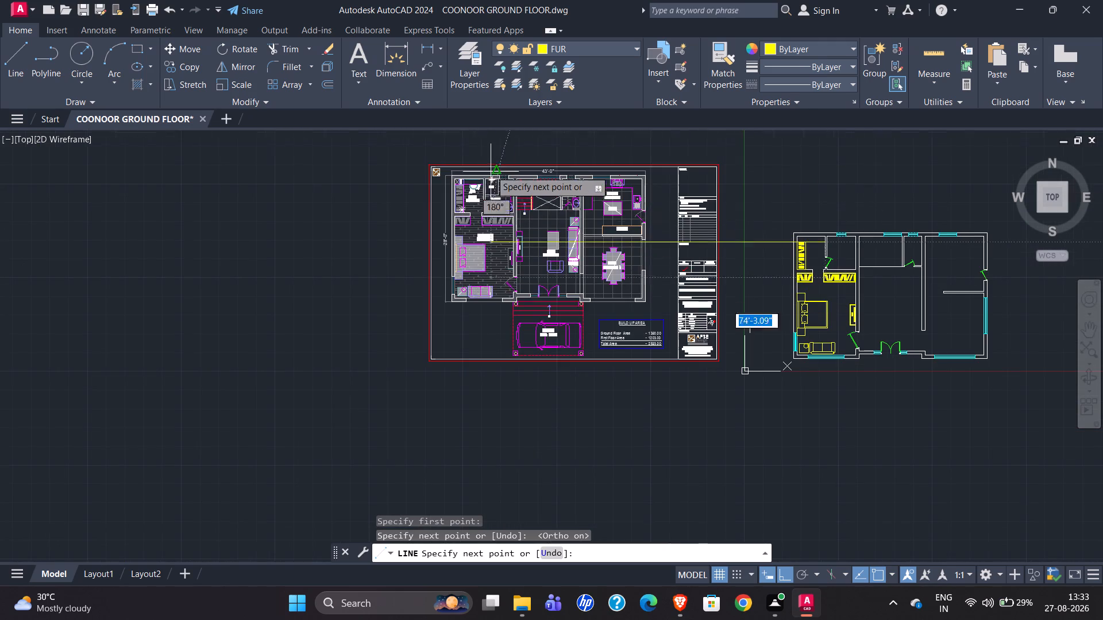
pyautogui.scroll(3, 576, 171)
pyautogui.scroll(-2, 543, 177)
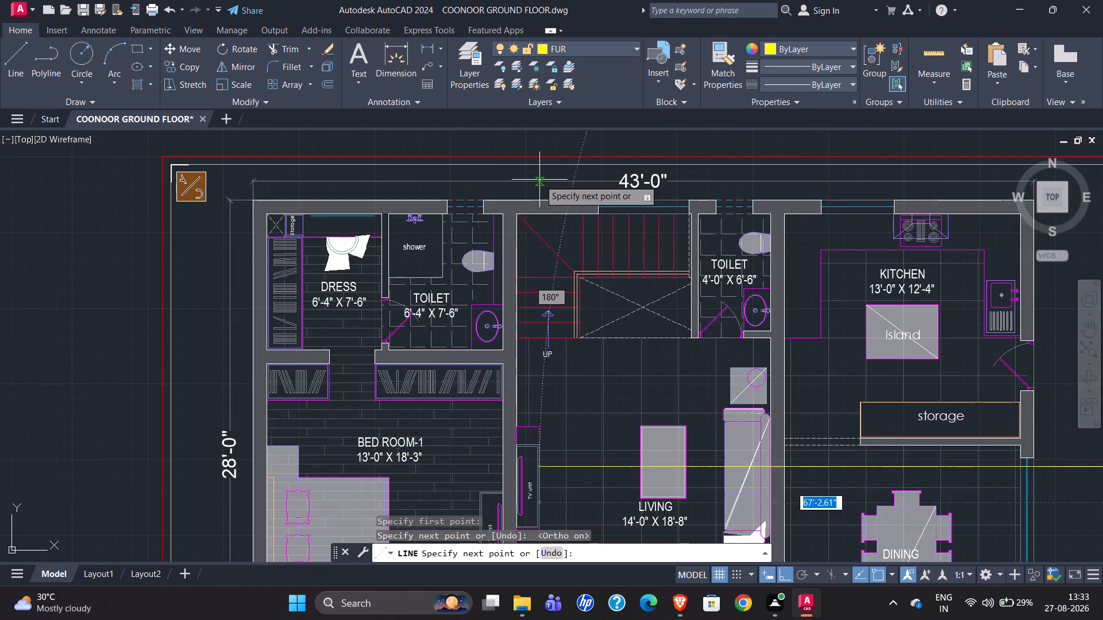
pyautogui.scroll(3, 419, 172)
pyautogui.scroll(-1, 479, 166)
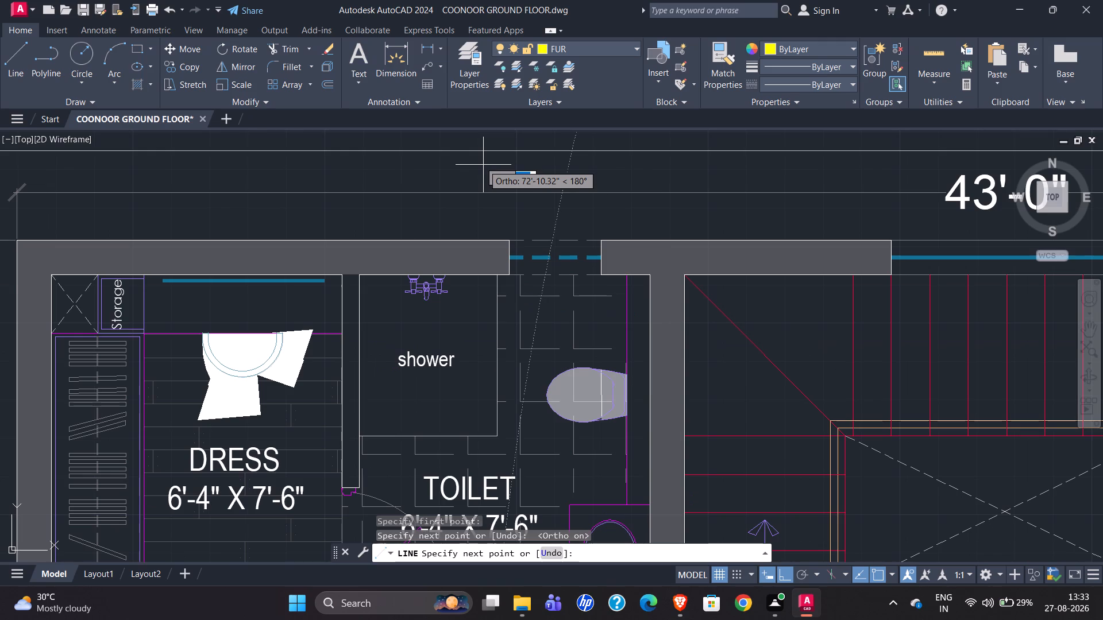
pyautogui.press('Escape')
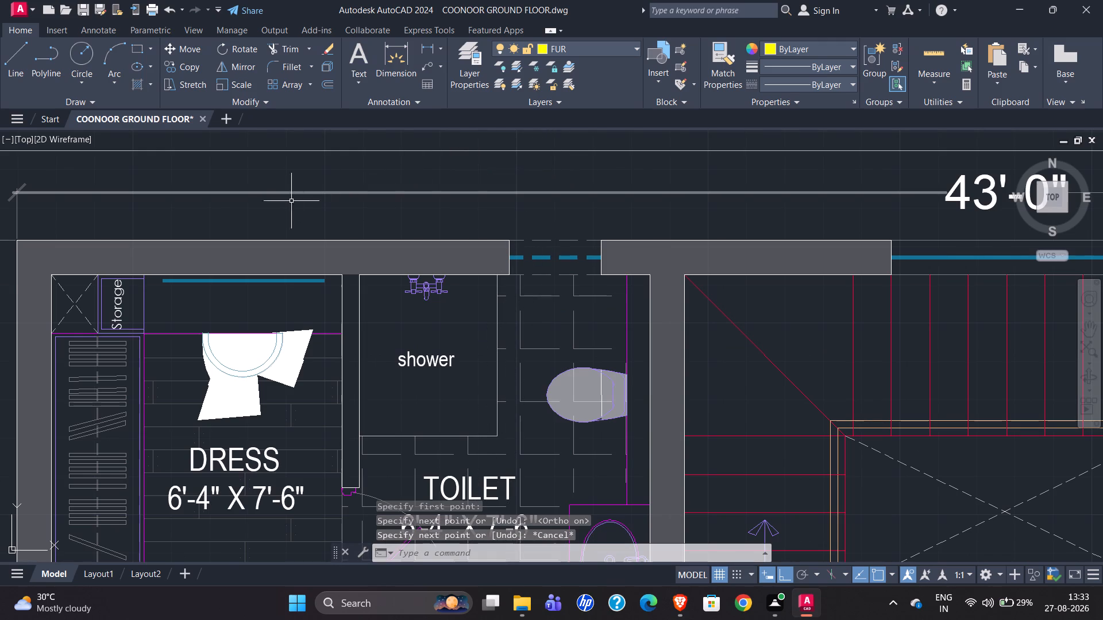
# Compare the storage and wardrobe area of the reference plan's dressing room with the same area in the new plan.
pyautogui.scroll(-2, 191, 215)
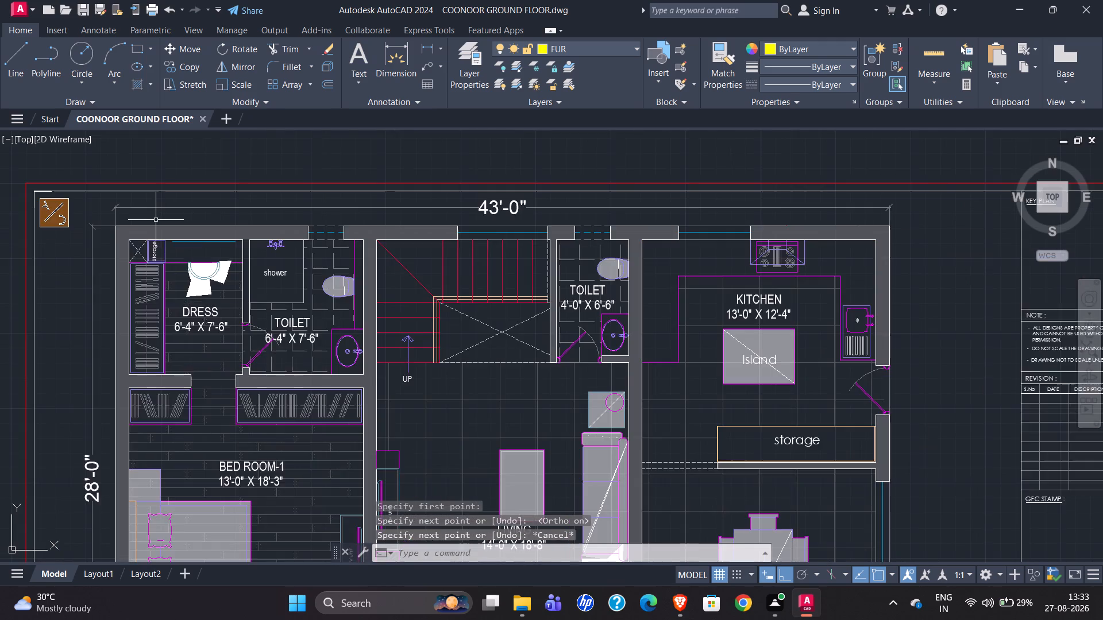
pyautogui.scroll(-1, 140, 219)
pyautogui.scroll(5, 119, 237)
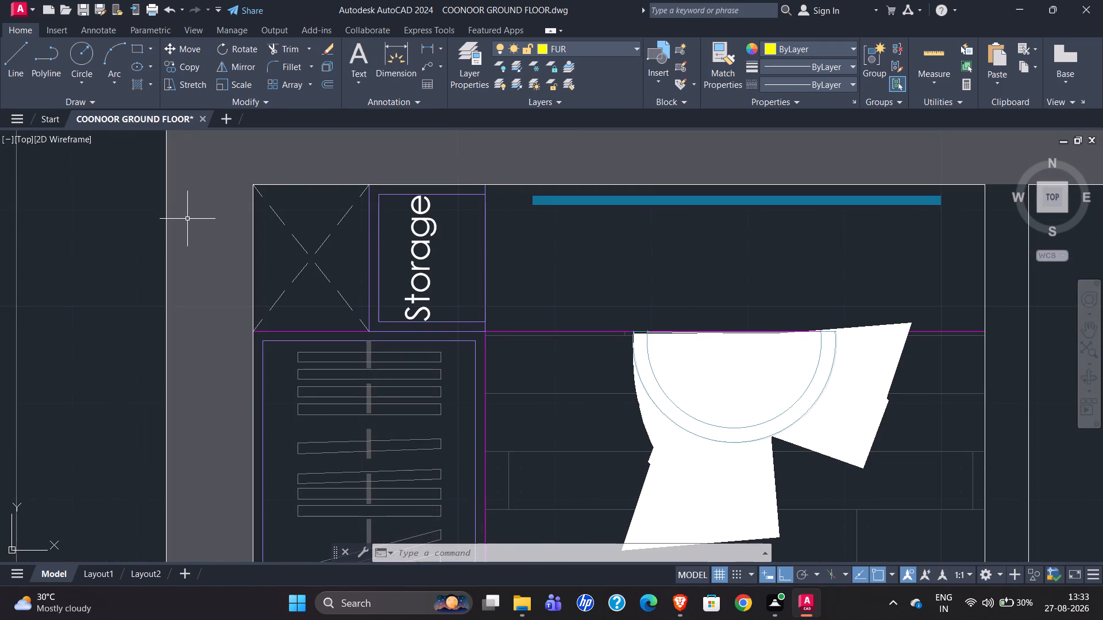
pyautogui.scroll(-5, 145, 215)
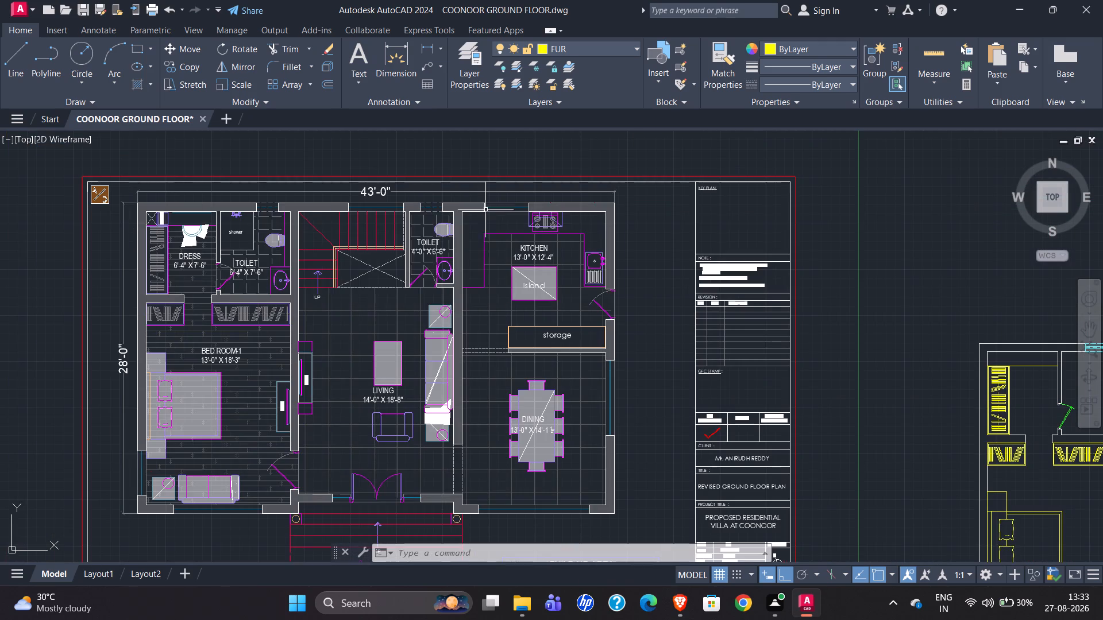
pyautogui.scroll(-1, 403, 239)
pyautogui.scroll(5, 807, 327)
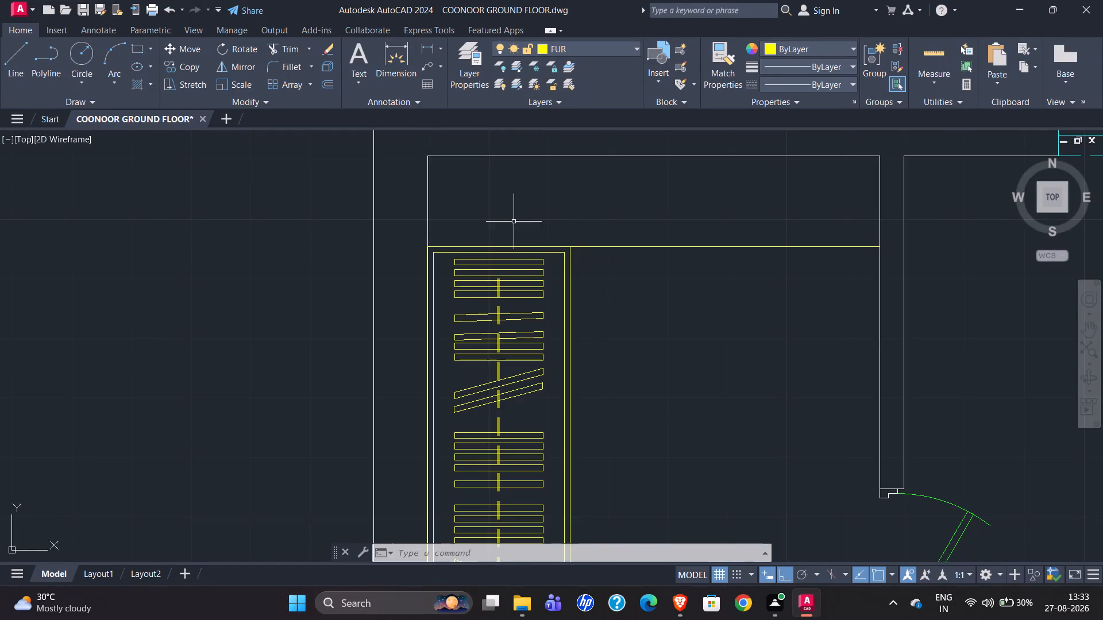
pyautogui.scroll(-2, 514, 222)
pyautogui.scroll(5, 500, 404)
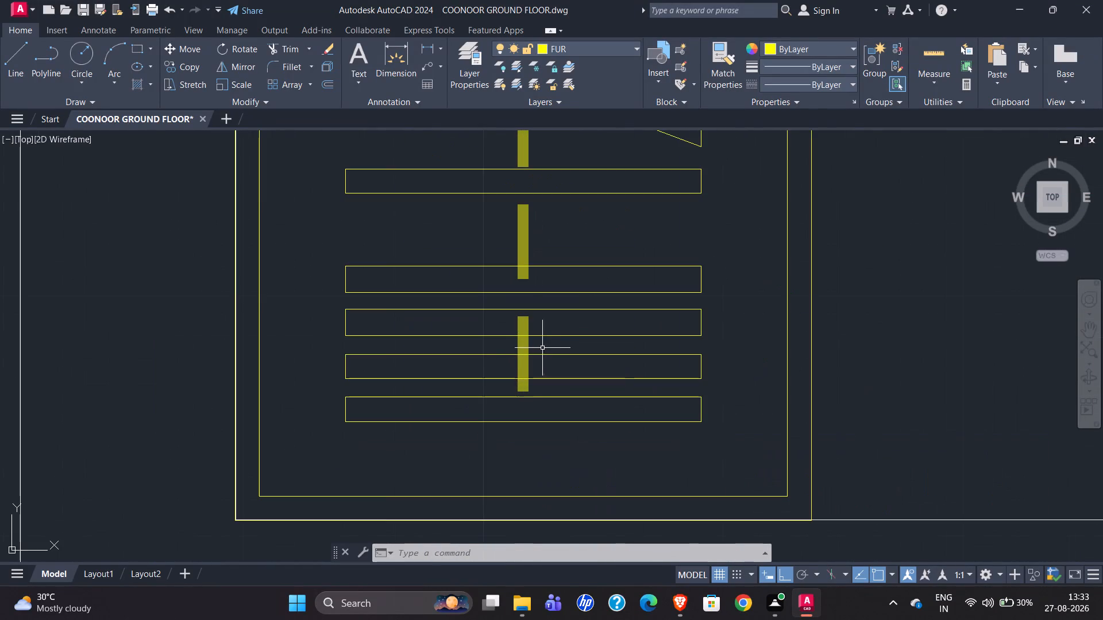
pyautogui.scroll(-4, 517, 401)
pyautogui.scroll(-4, 577, 323)
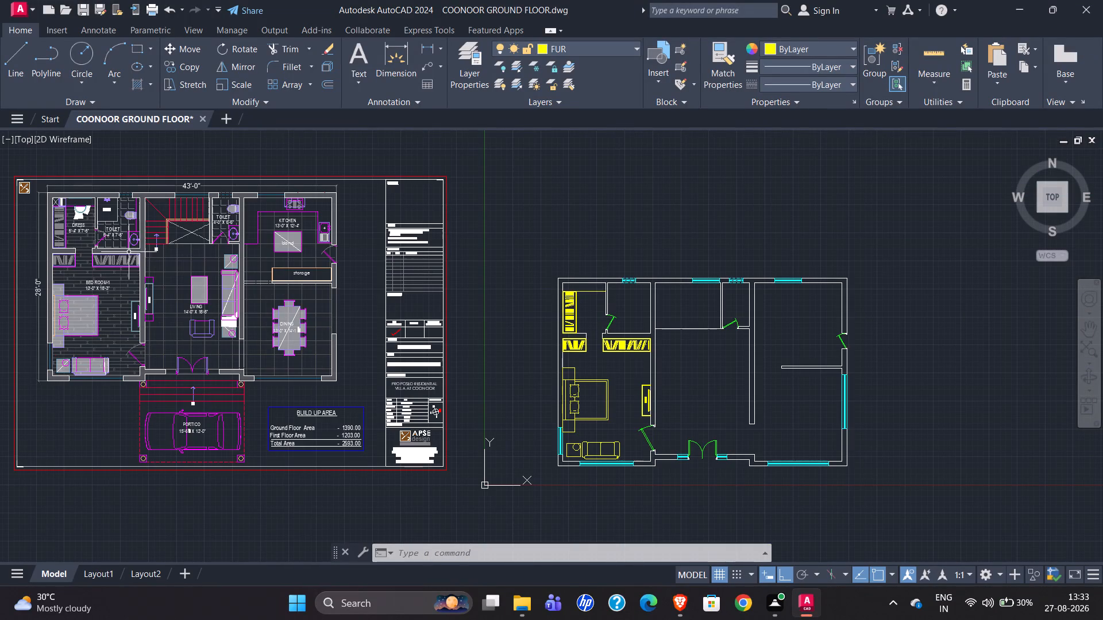
pyautogui.scroll(5, 20, 212)
pyautogui.scroll(-2, 291, 224)
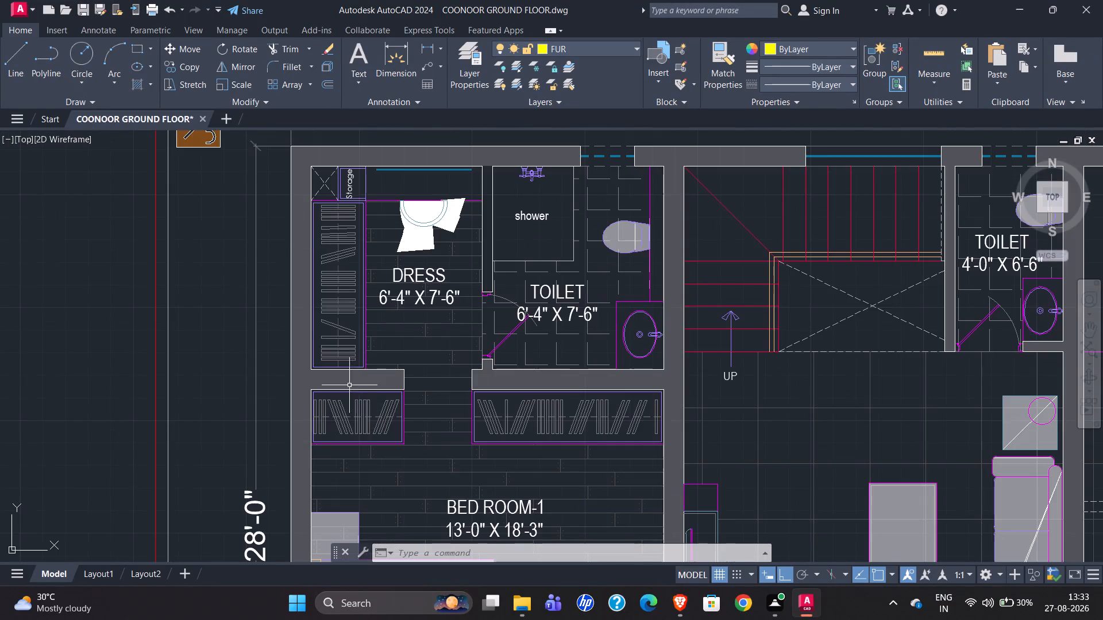
pyautogui.scroll(5, 345, 375)
pyautogui.scroll(-4, 183, 342)
pyautogui.scroll(-2, 137, 331)
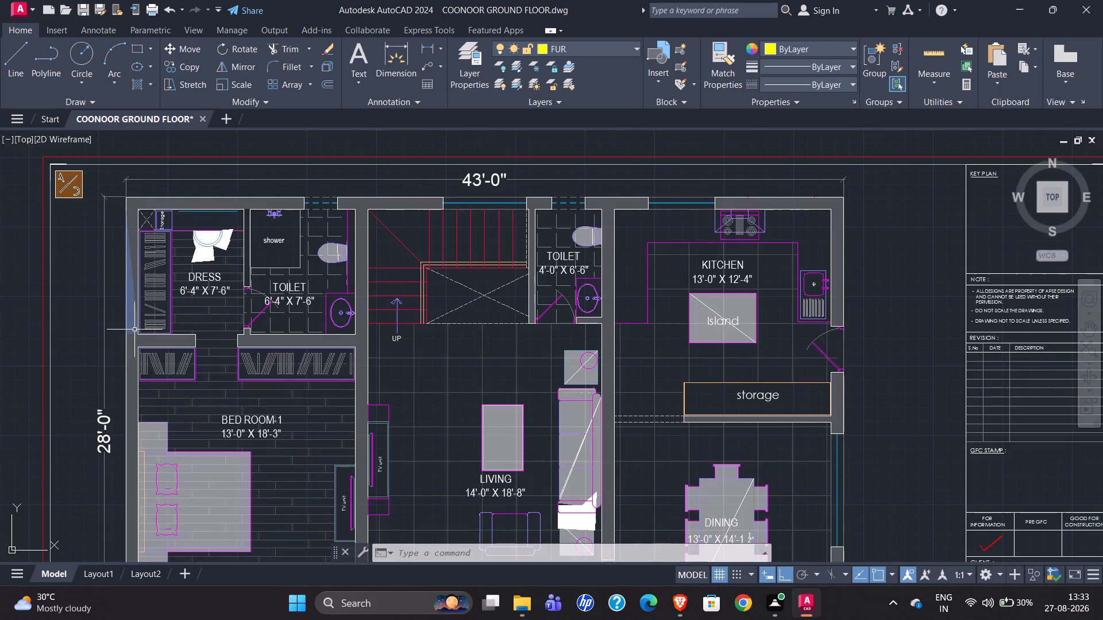
pyautogui.scroll(-3, 460, 370)
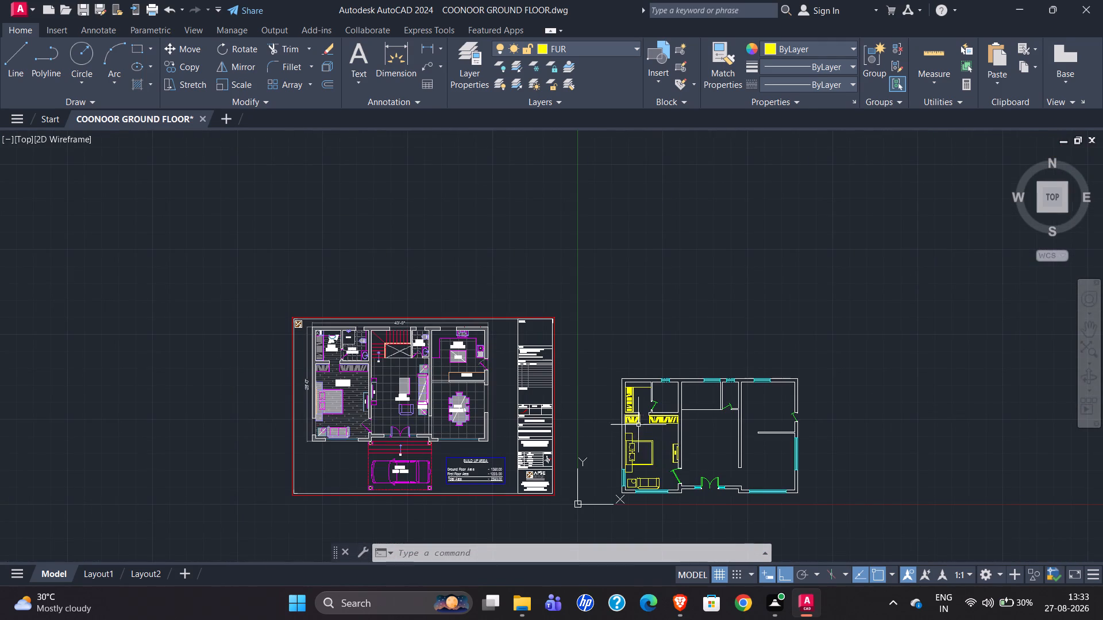
# Draw two vertical lines about 1'-3" long to the dressing room's outer wall, from the tall wardrobe's top edge midpoint and its inner corner.
pyautogui.scroll(5, 634, 421)
pyautogui.scroll(4, 616, 372)
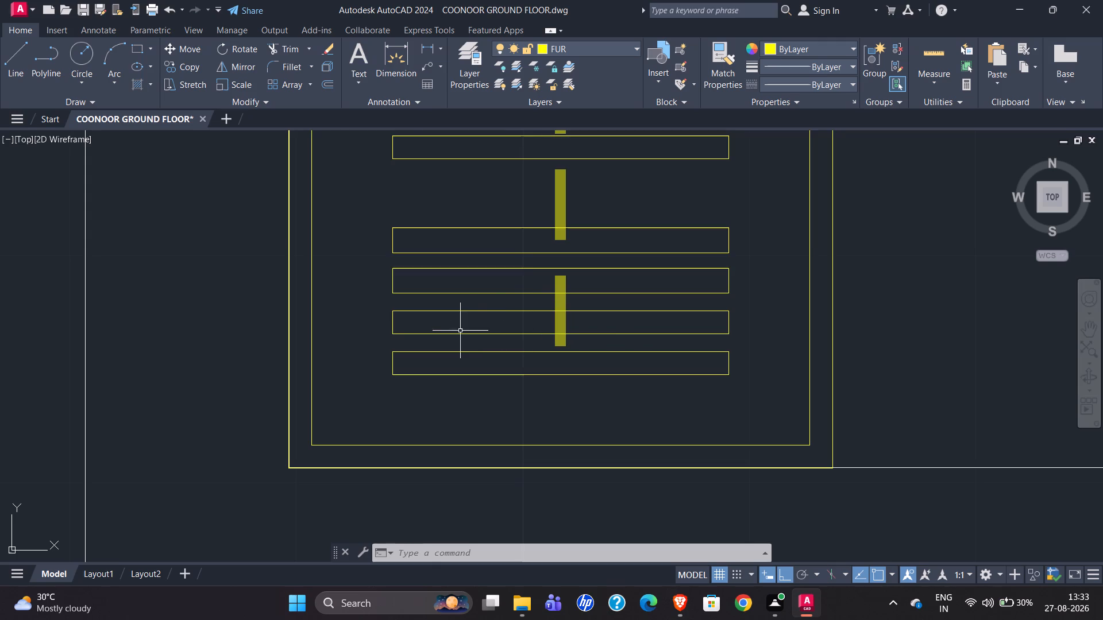
pyautogui.scroll(-6, 433, 369)
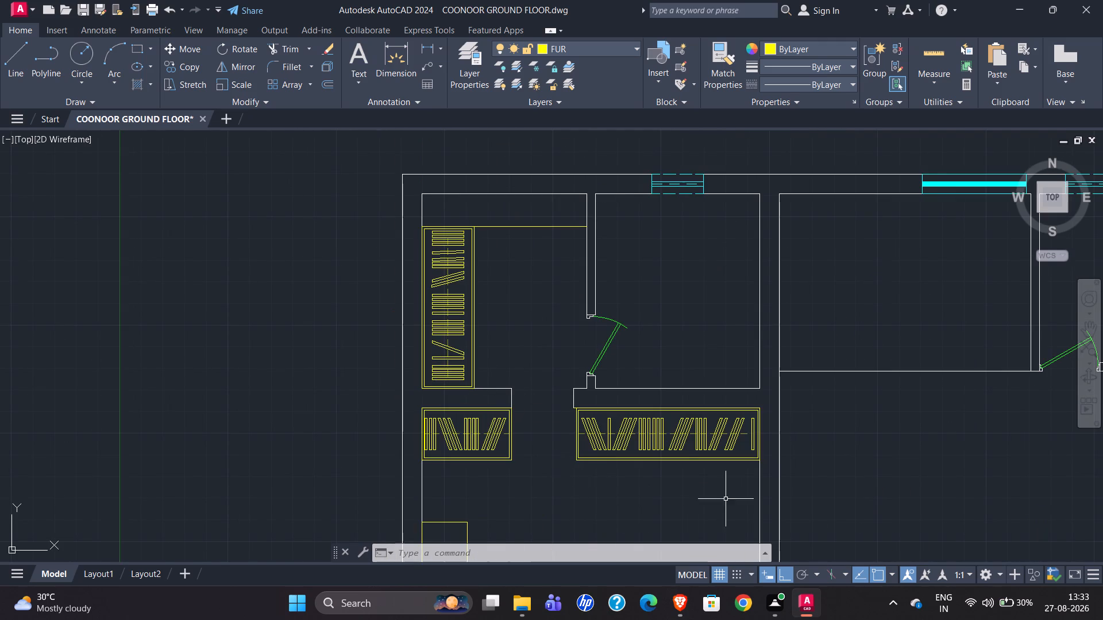
pyautogui.scroll(4, 443, 234)
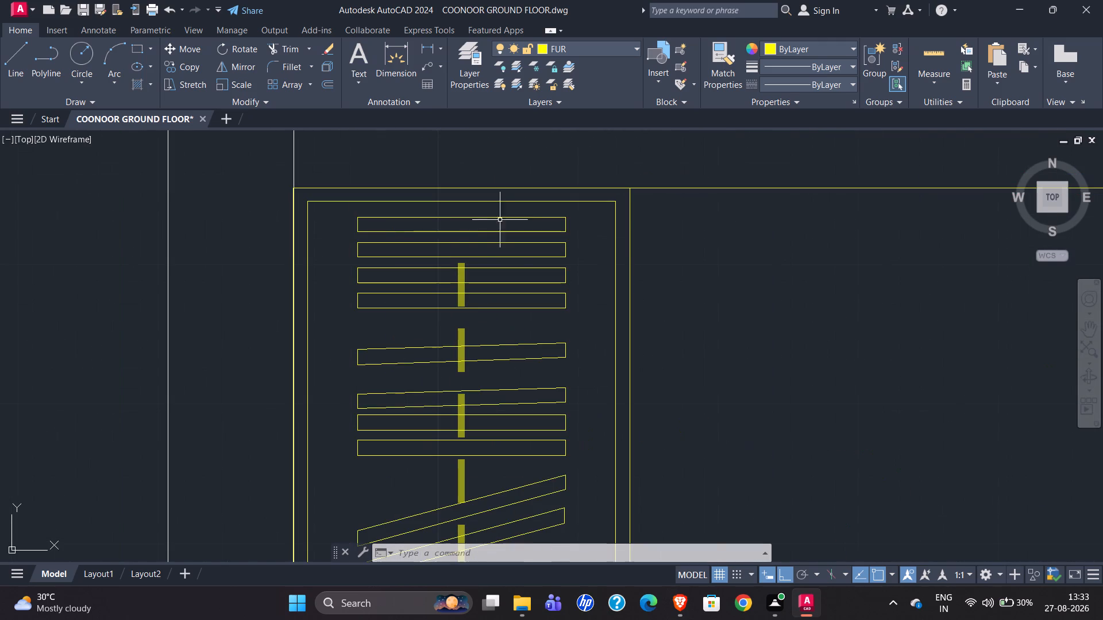
pyautogui.scroll(-2, 438, 250)
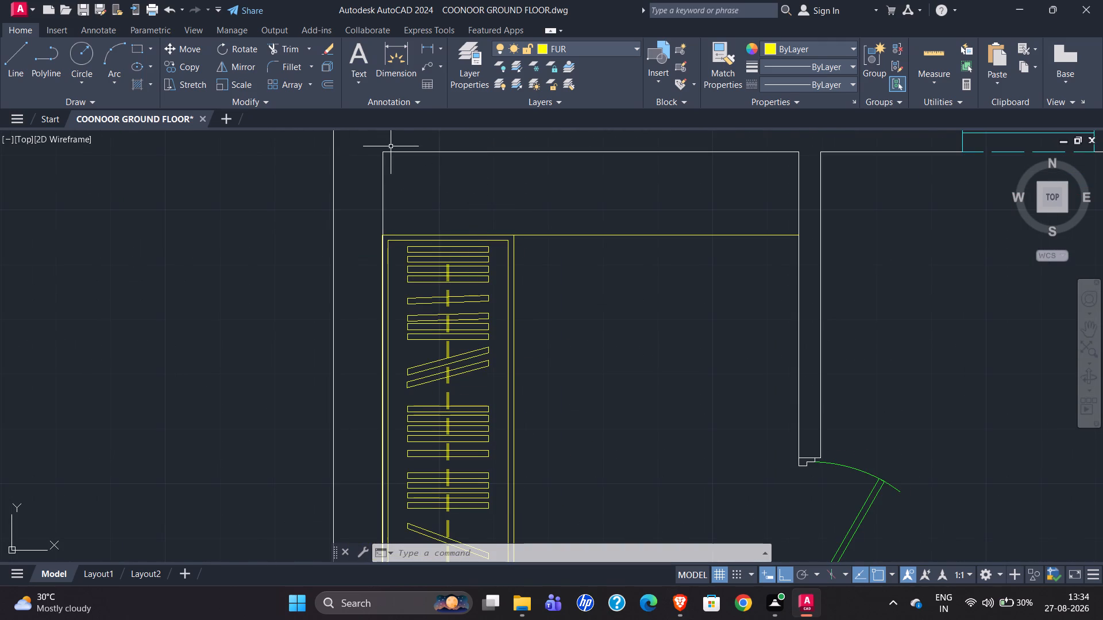
pyautogui.click(8, 48)
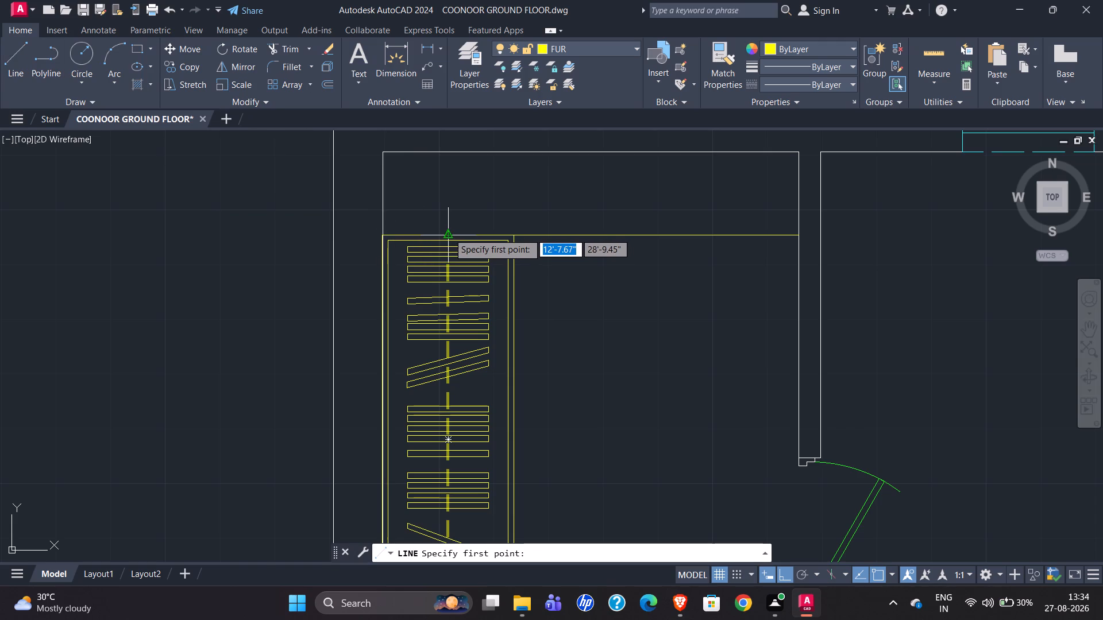
pyautogui.click(449, 233)
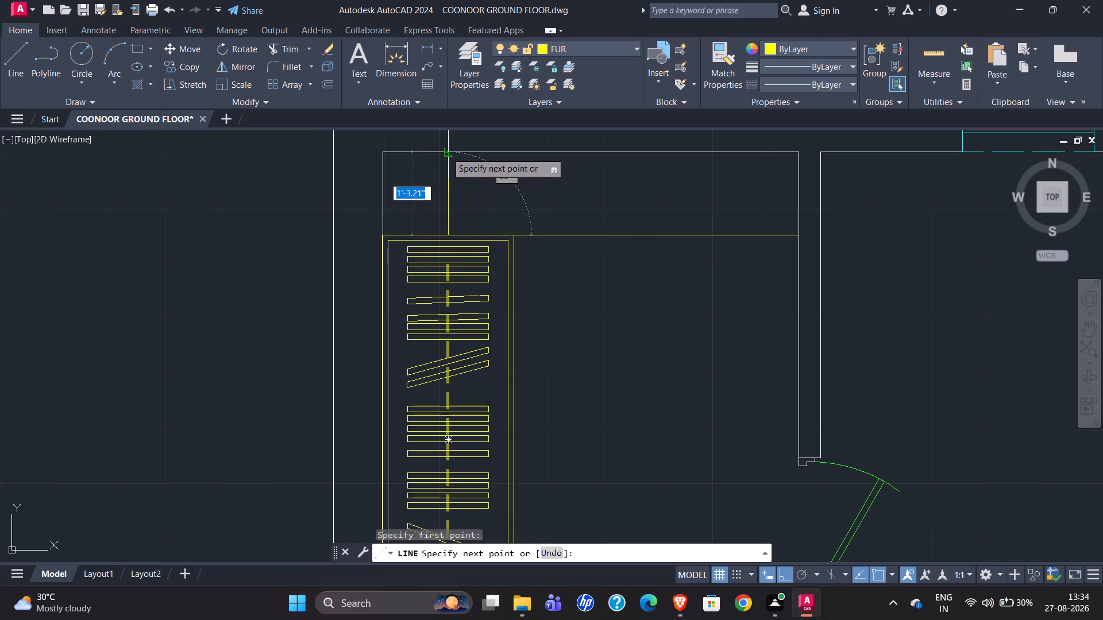
pyautogui.click(446, 152)
pyautogui.press('Escape')
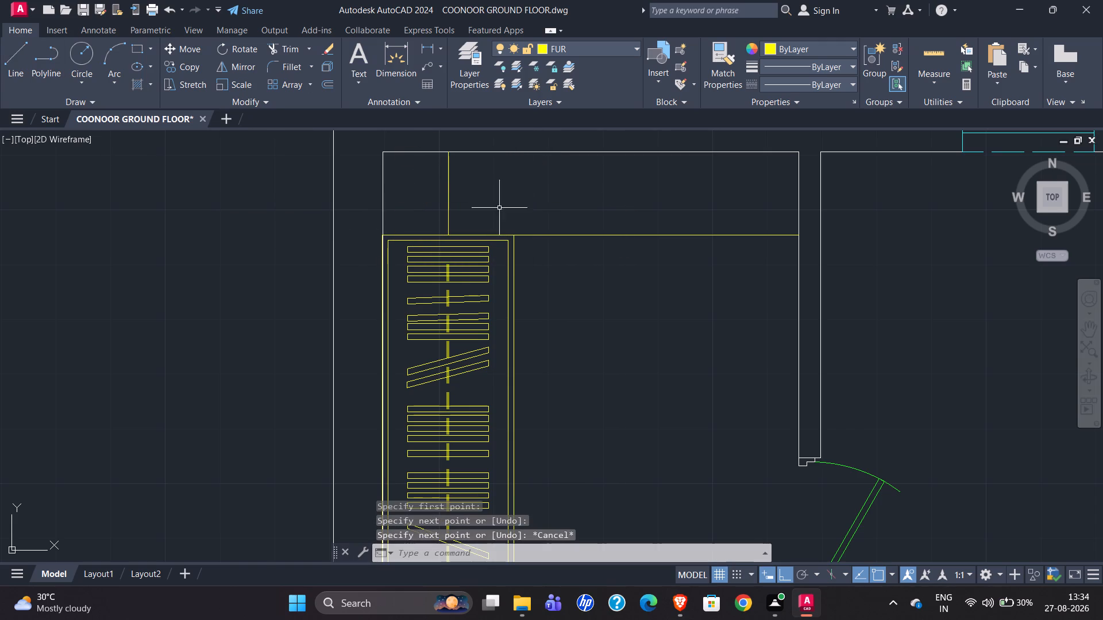
pyautogui.click(16, 49)
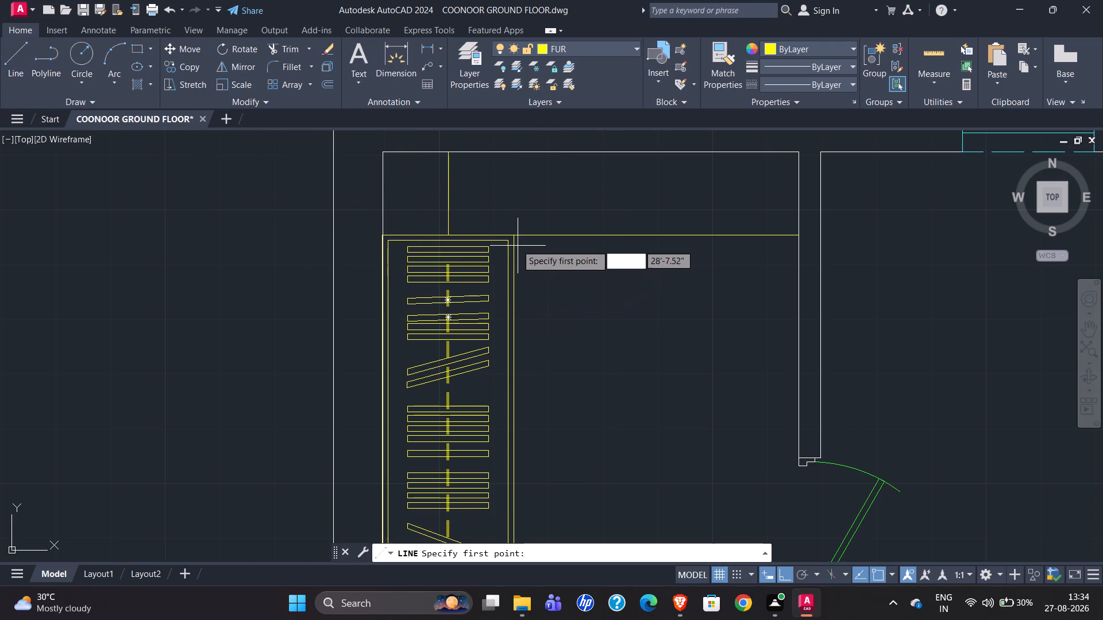
pyautogui.click(515, 238)
pyautogui.click(516, 153)
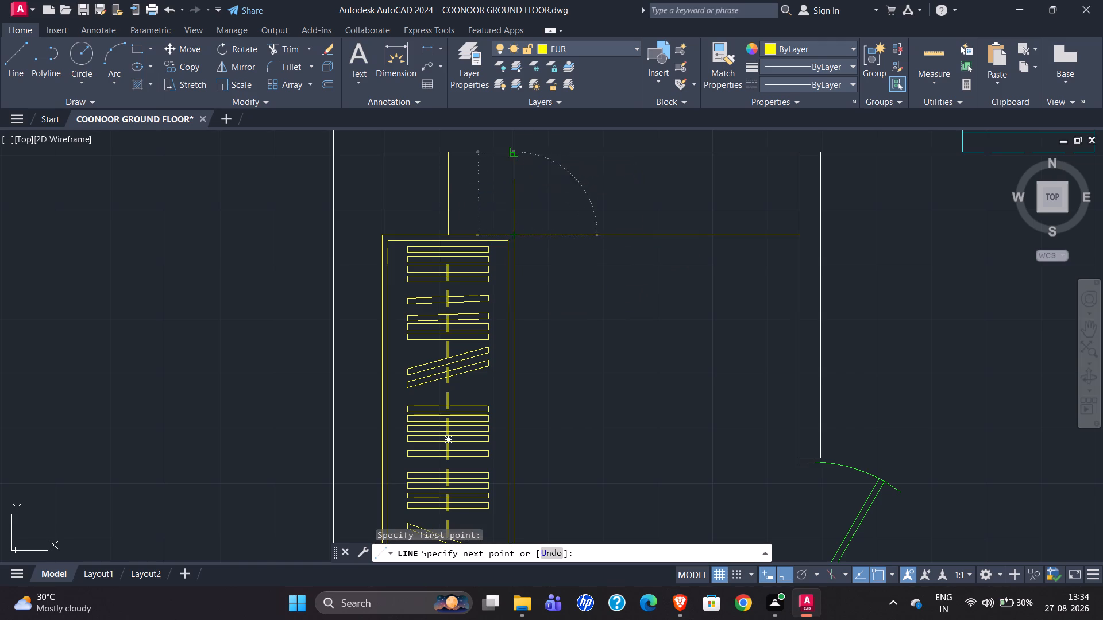
pyautogui.press('Escape')
# Following the reference storage unit, draw a horizontal line 1" above the wardrobe's top edge, about 1'-0" long, between the two vertical lines.
pyautogui.scroll(-3, 624, 304)
pyautogui.scroll(-2, 541, 311)
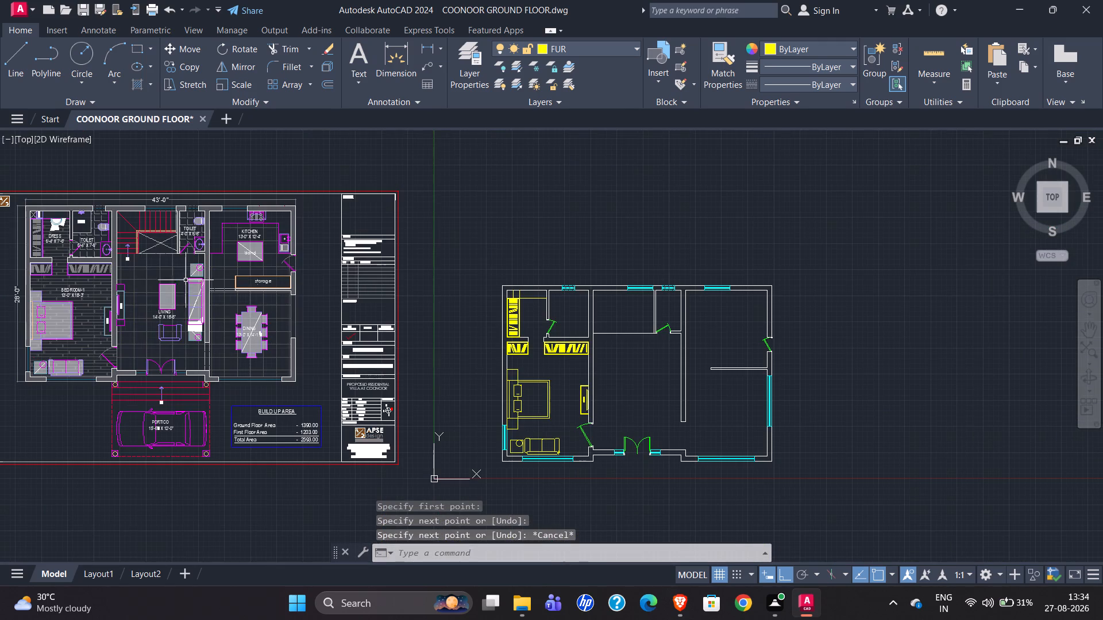
pyautogui.scroll(5, 33, 220)
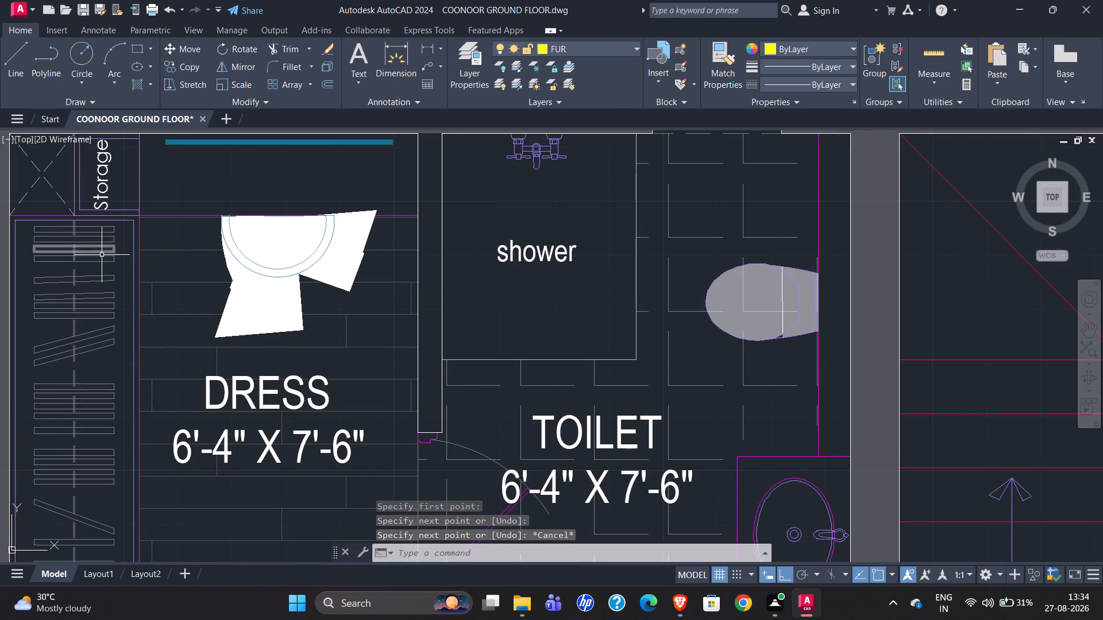
pyautogui.scroll(-3, 99, 262)
pyautogui.scroll(-2, 14, 281)
pyautogui.scroll(5, 521, 336)
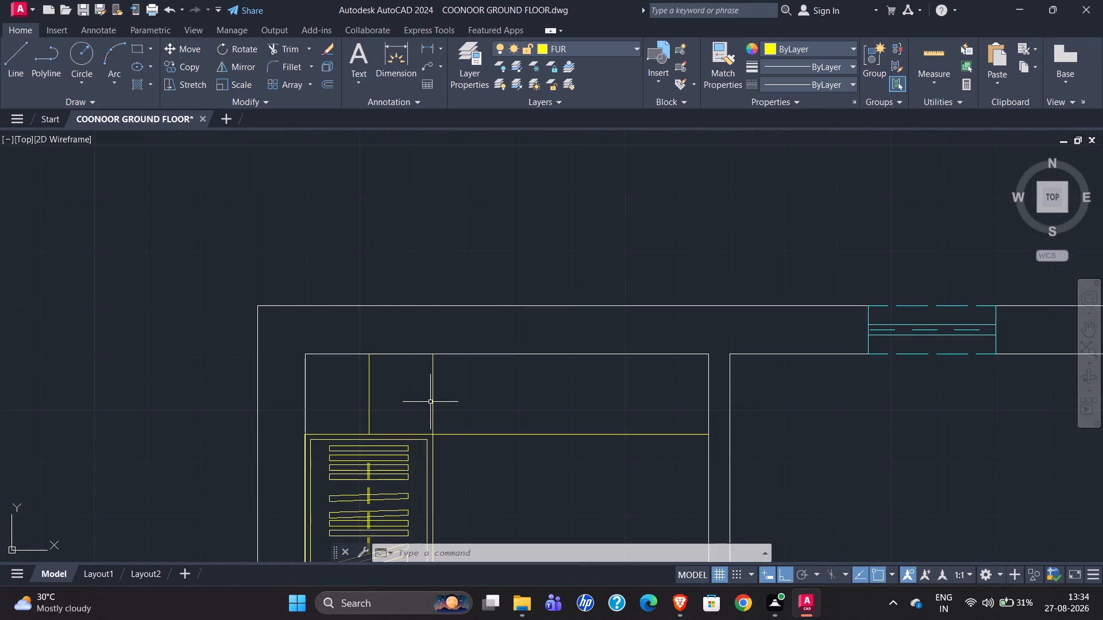
pyautogui.scroll(3, 418, 409)
pyautogui.click(23, 65)
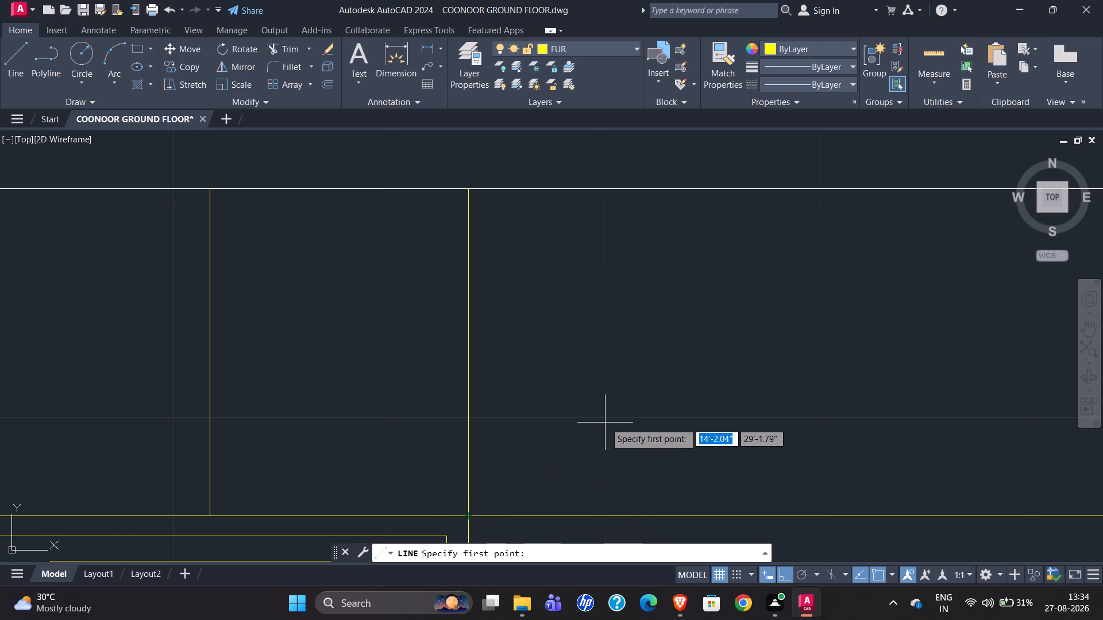
pyautogui.press('t')
pyautogui.press('k')
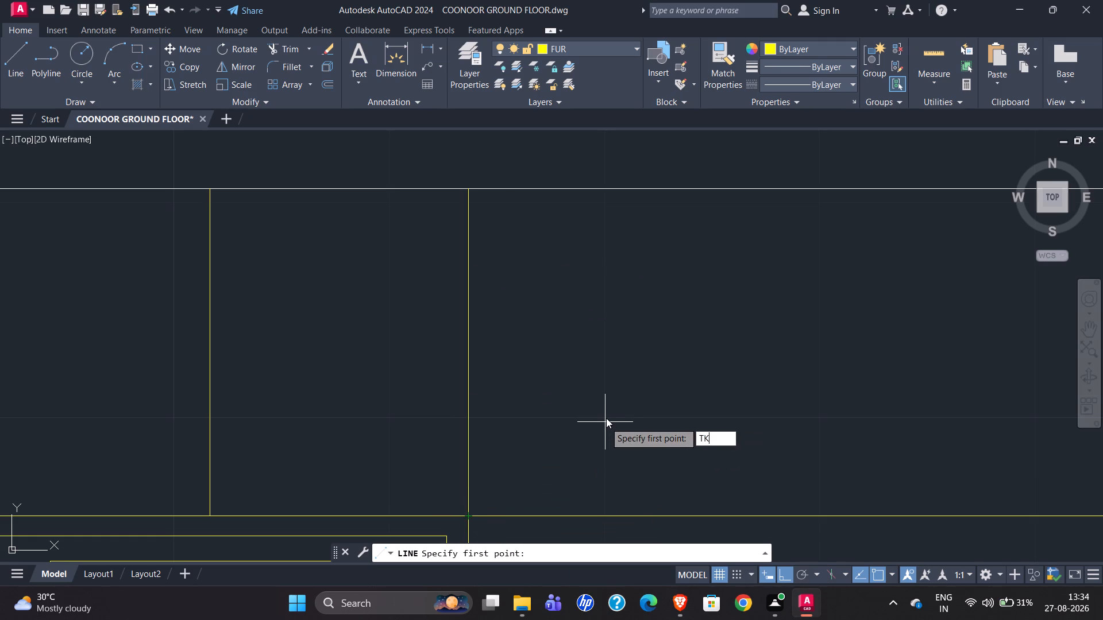
pyautogui.press('Return')
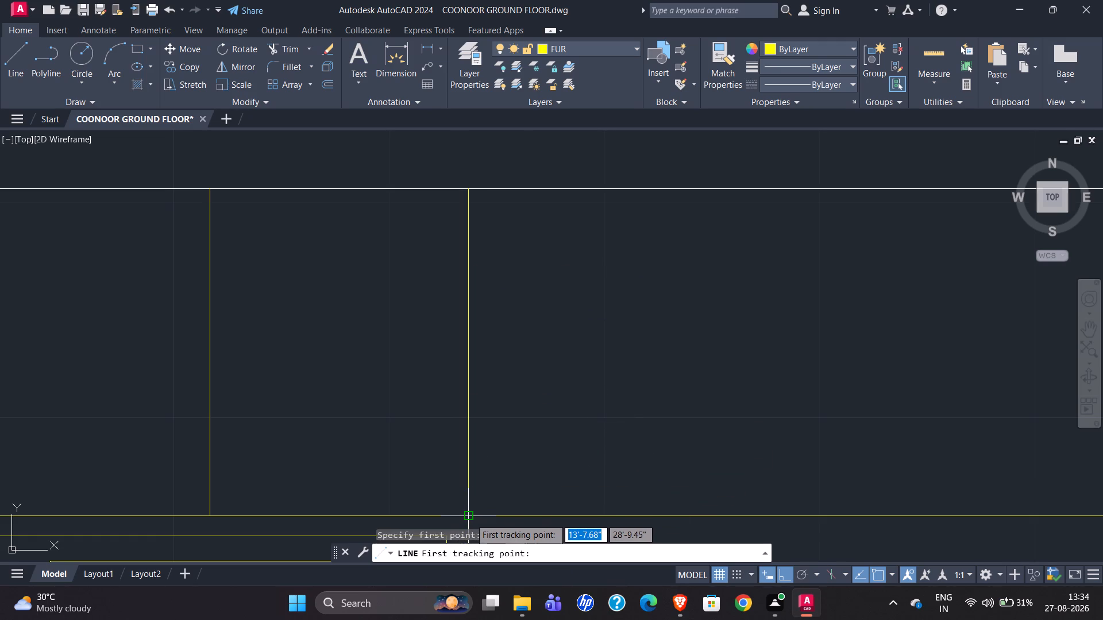
pyautogui.click(470, 518)
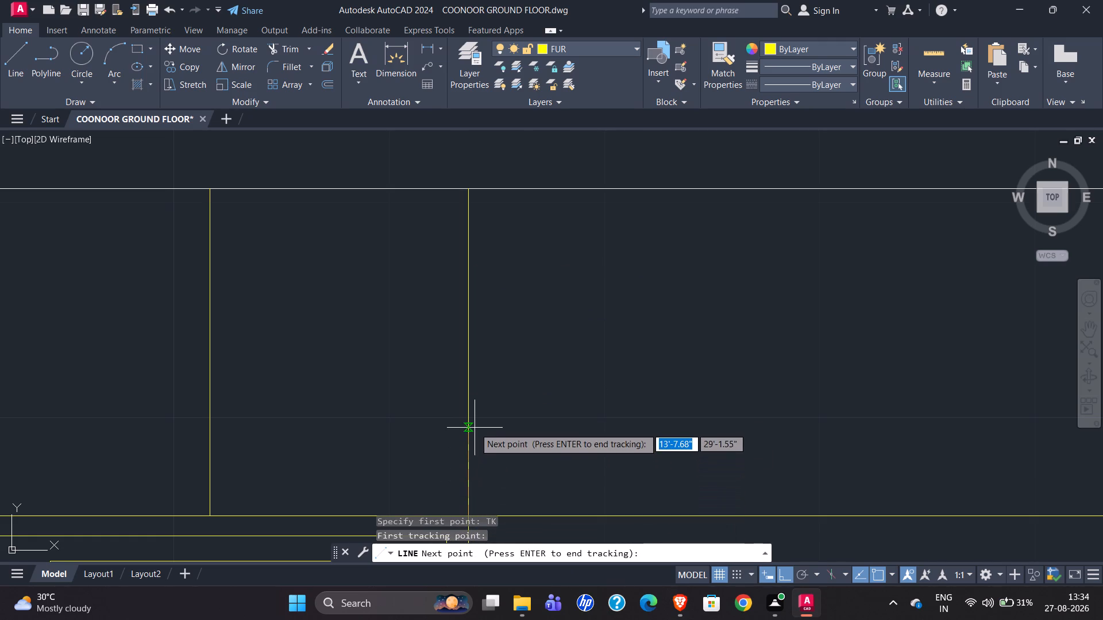
pyautogui.press('2')
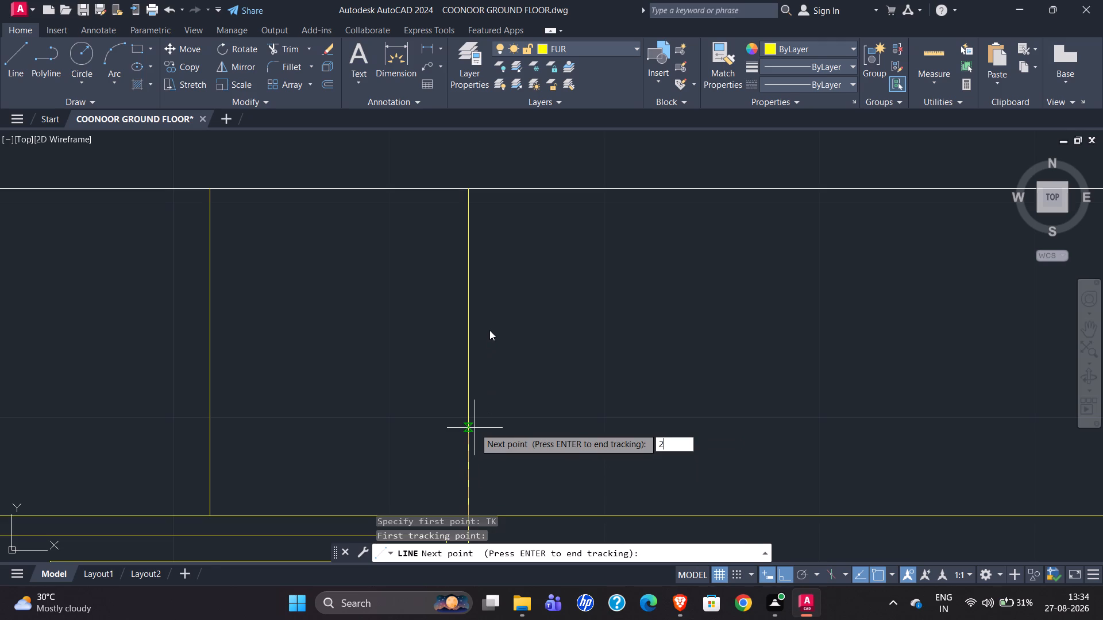
pyautogui.scroll(-1, 489, 328)
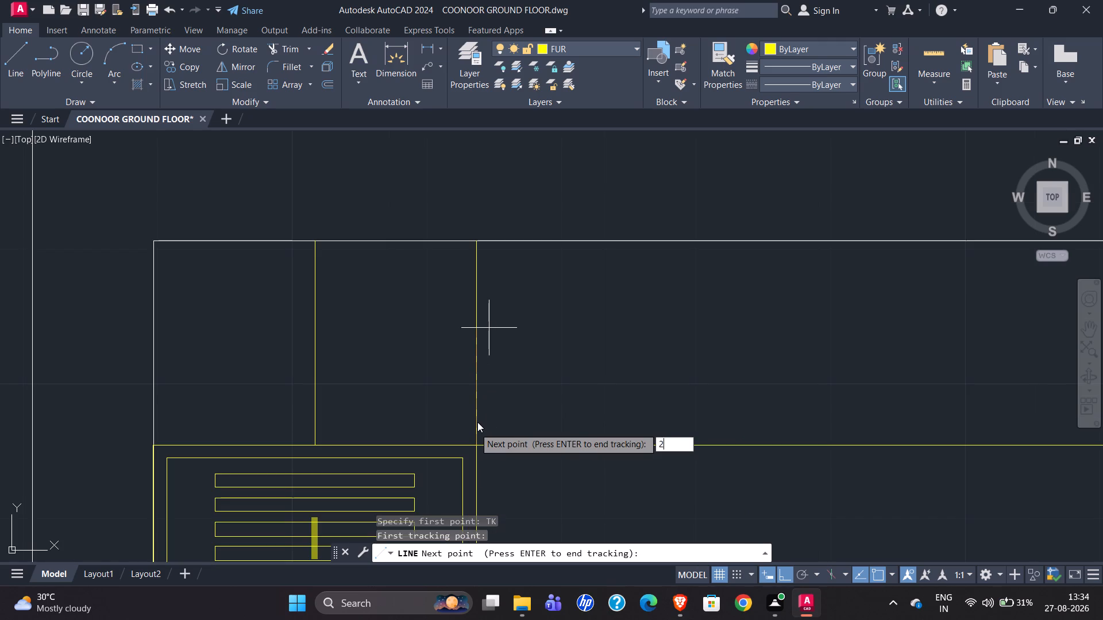
pyautogui.hotkey('shift', '"')
pyautogui.press('Return')
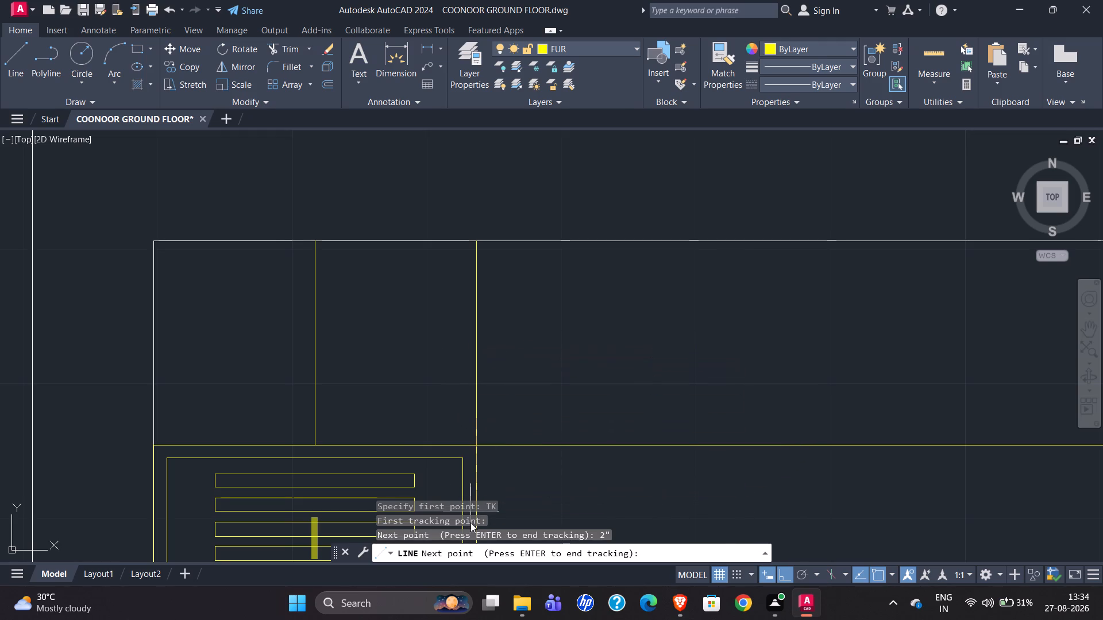
pyautogui.press('1')
pyautogui.hotkey('shift', '"')
pyautogui.press('Return')
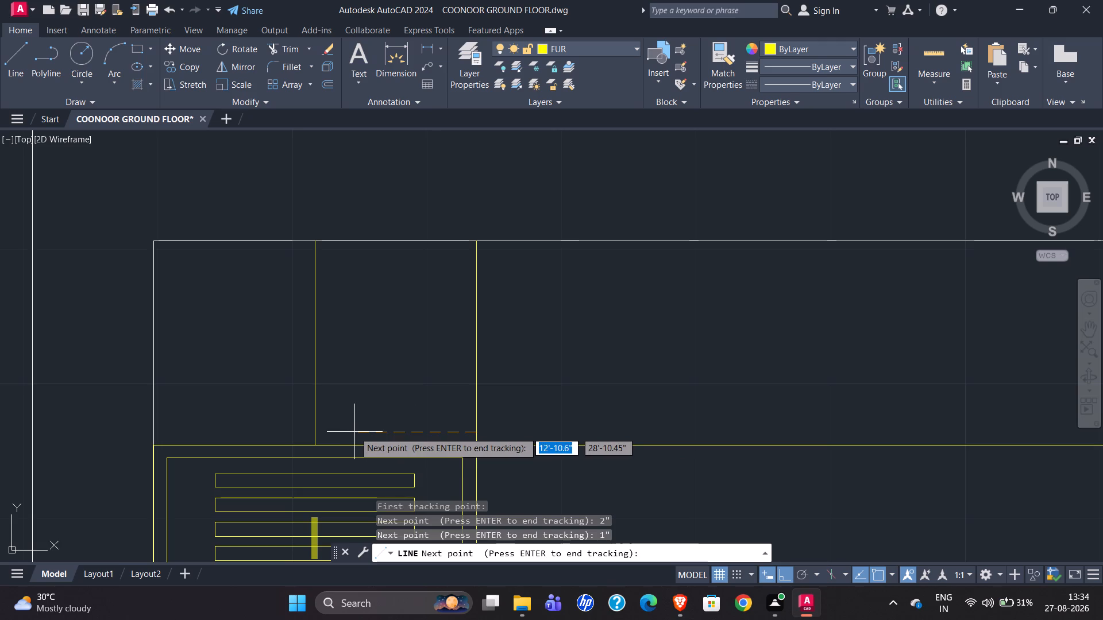
pyautogui.press('Return')
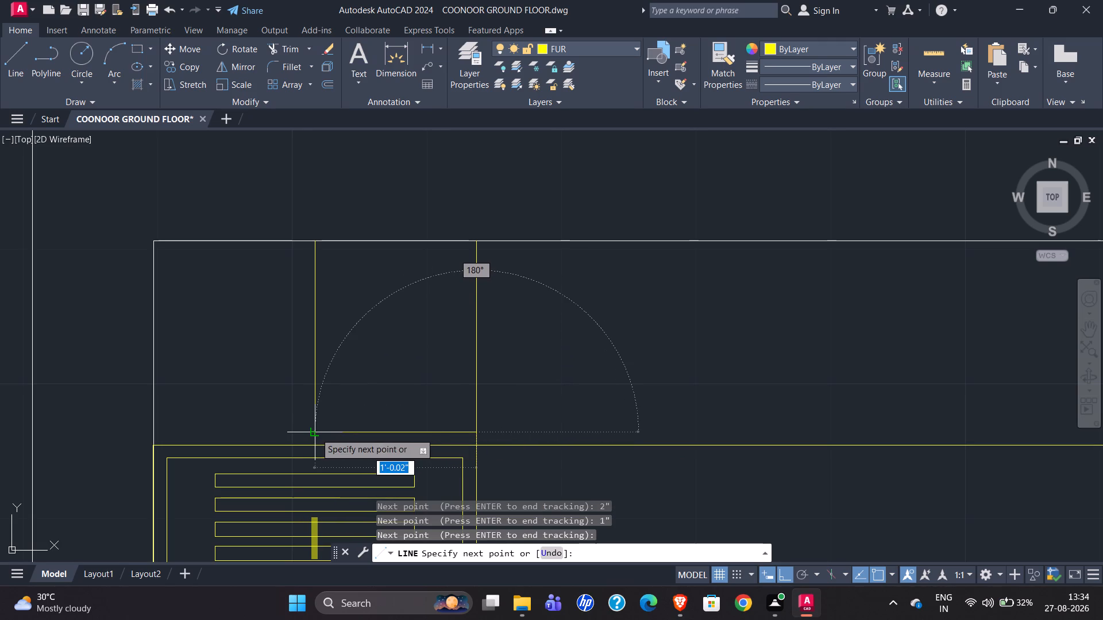
pyautogui.click(314, 433)
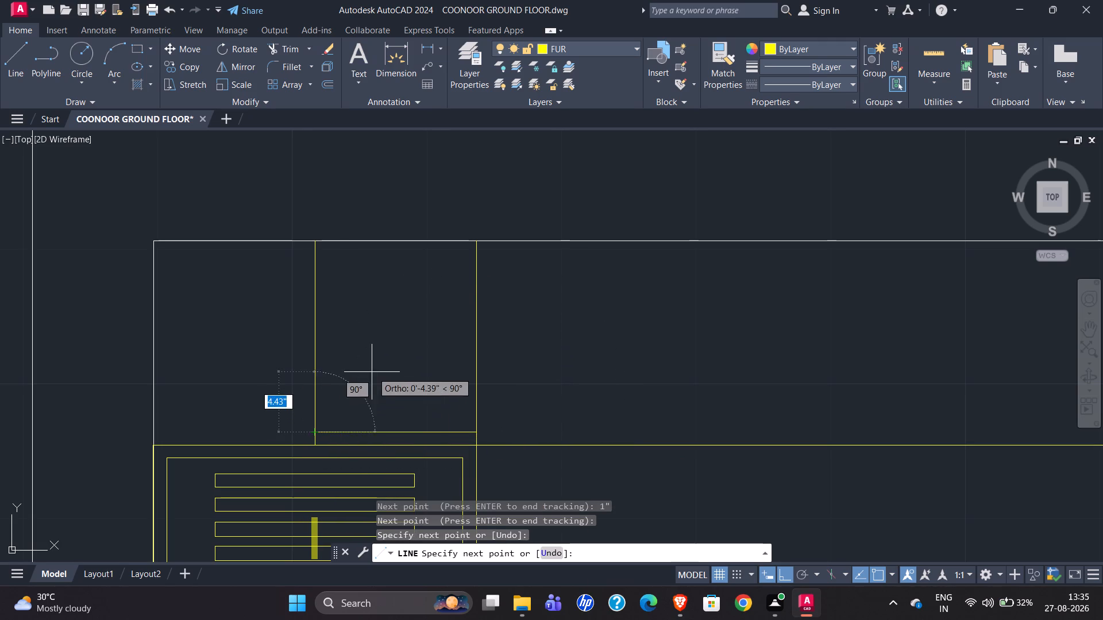
pyautogui.press('Escape')
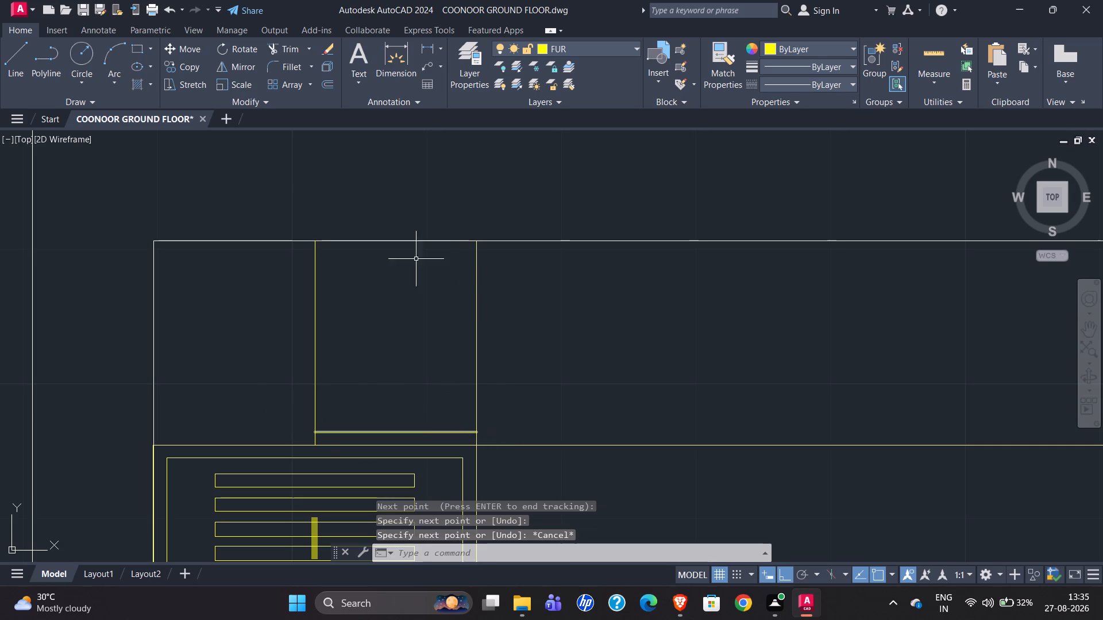
# Draw a horizontal line 1" below the wall between the two vertical lines, erasing the short 1" vertical segment used to locate it.
pyautogui.click(10, 58)
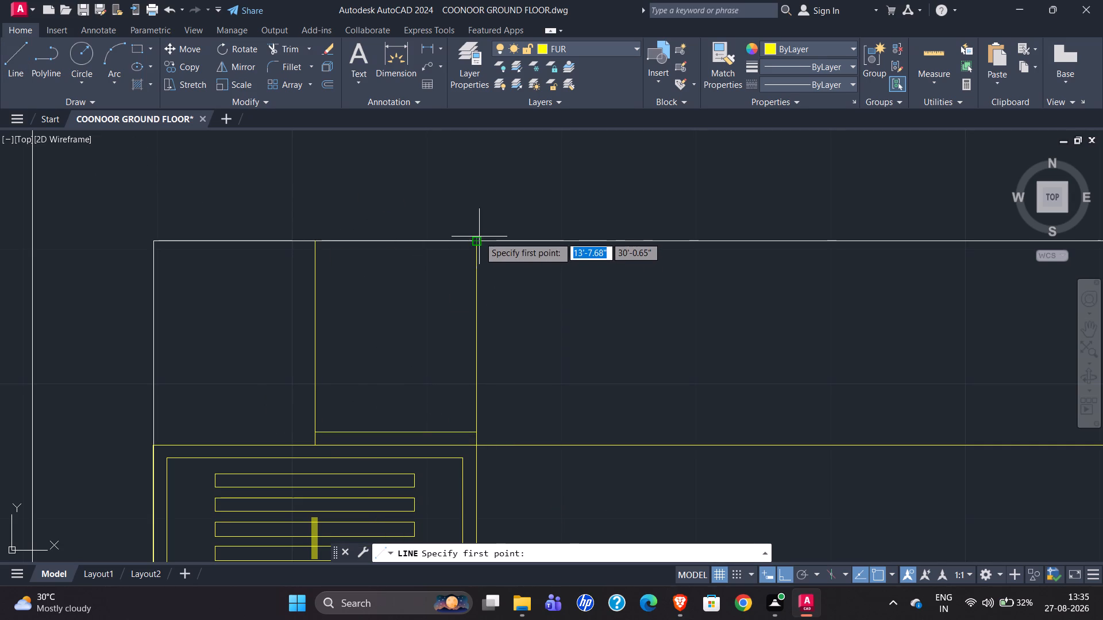
pyautogui.click(476, 241)
pyautogui.press('1')
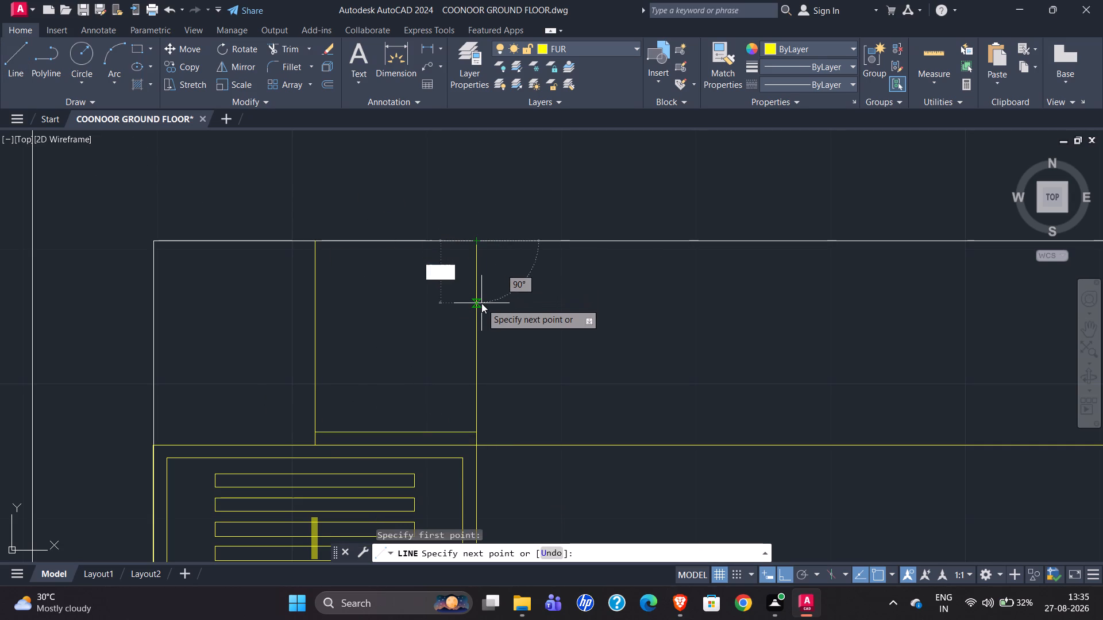
pyautogui.hotkey('shift', '"')
pyautogui.press('Return')
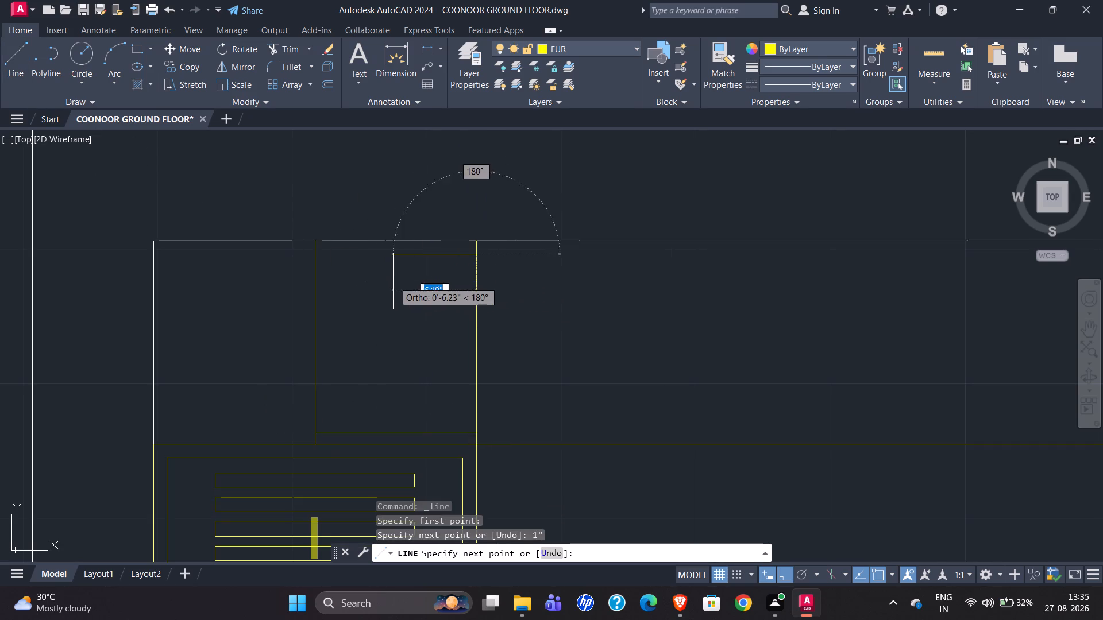
pyautogui.click(315, 256)
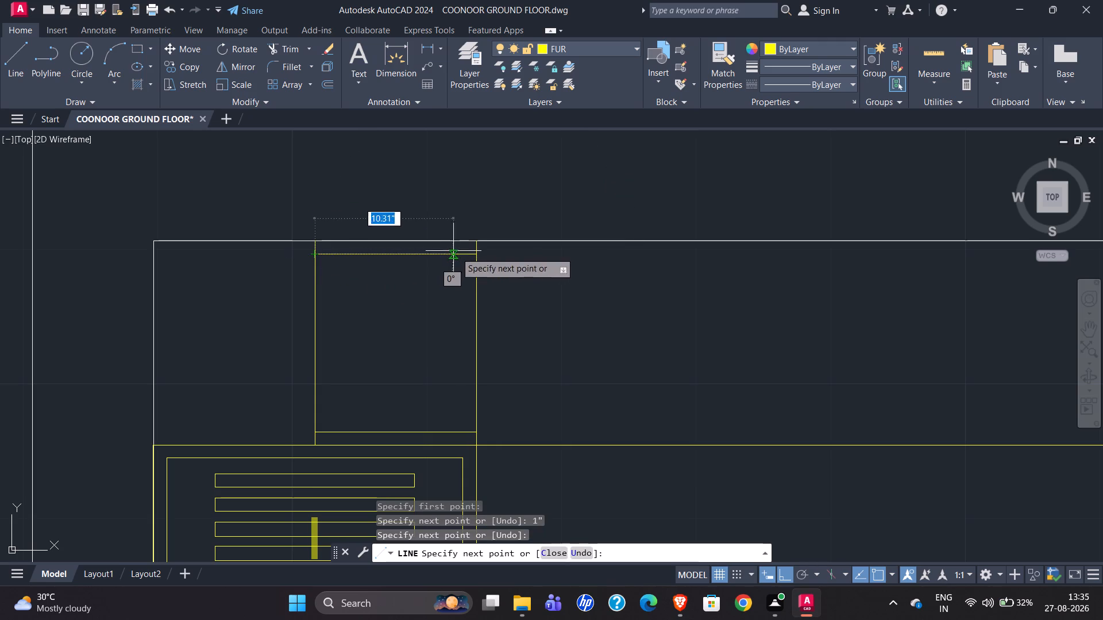
pyautogui.press('Escape')
pyautogui.click(477, 246)
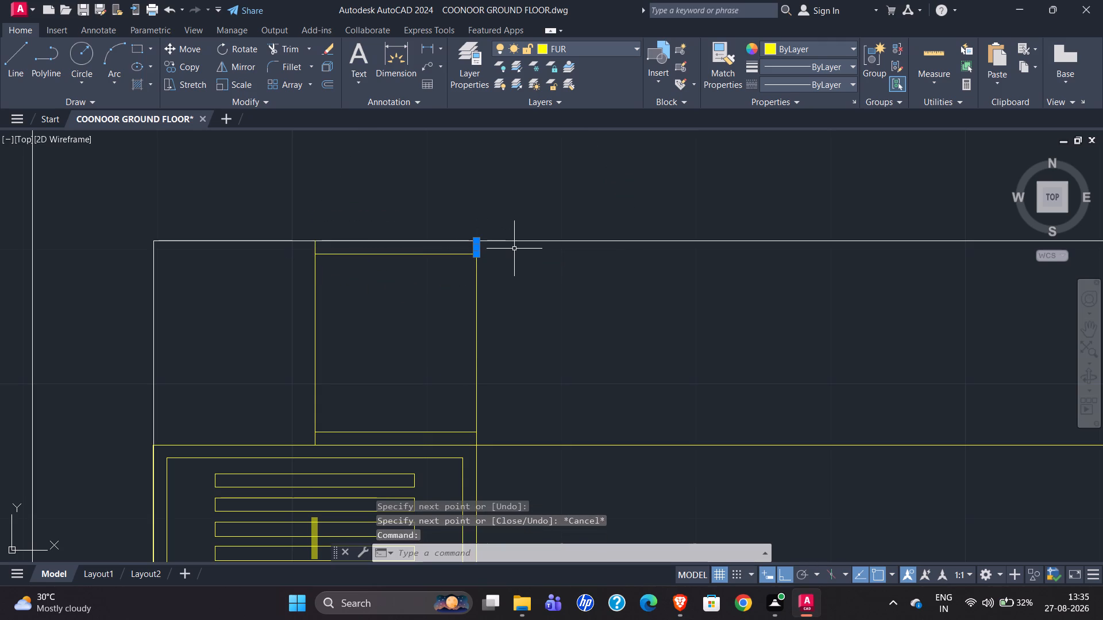
pyautogui.press('Delete')
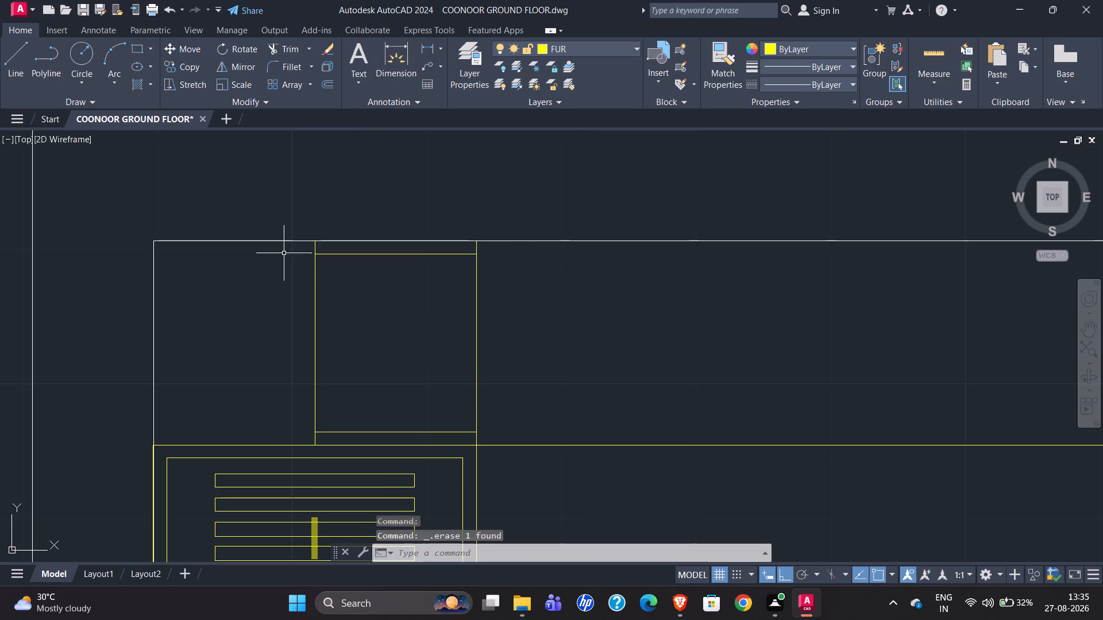
# Offset the storage unit's middle vertical line 1" towards the inside of the compartment.
pyautogui.click(9, 68)
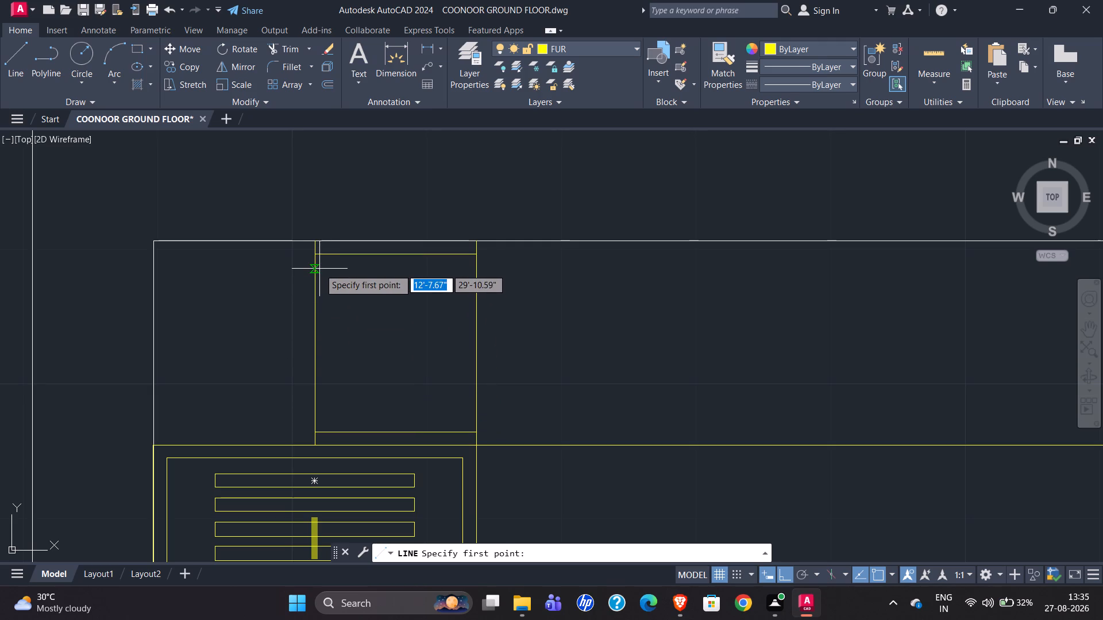
pyautogui.press('Escape')
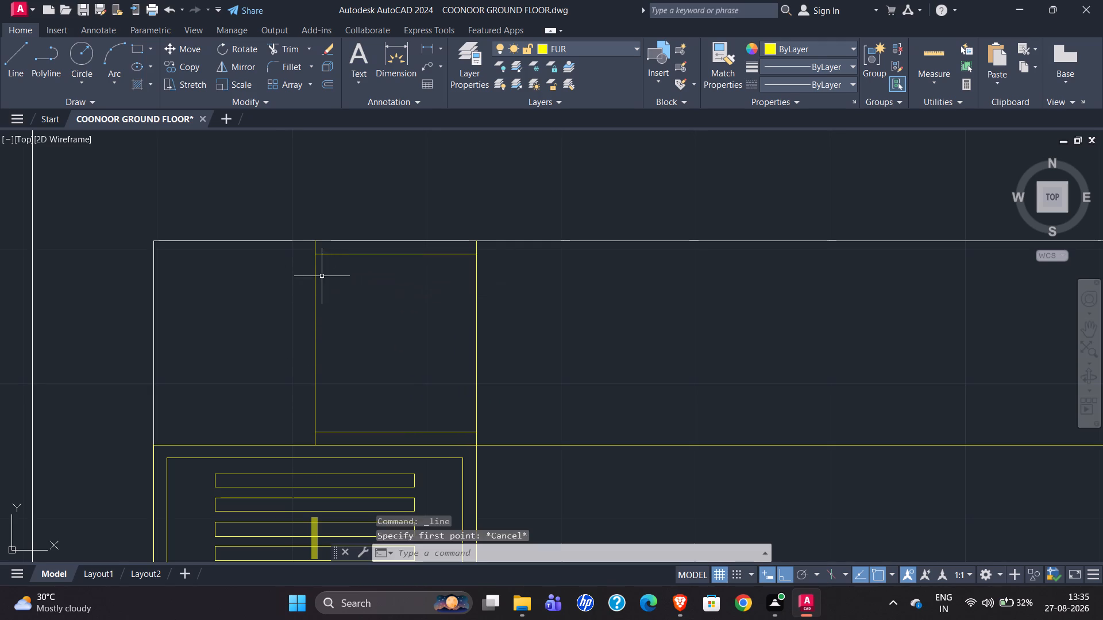
pyautogui.click(316, 272)
pyautogui.press('o')
pyautogui.press('Return')
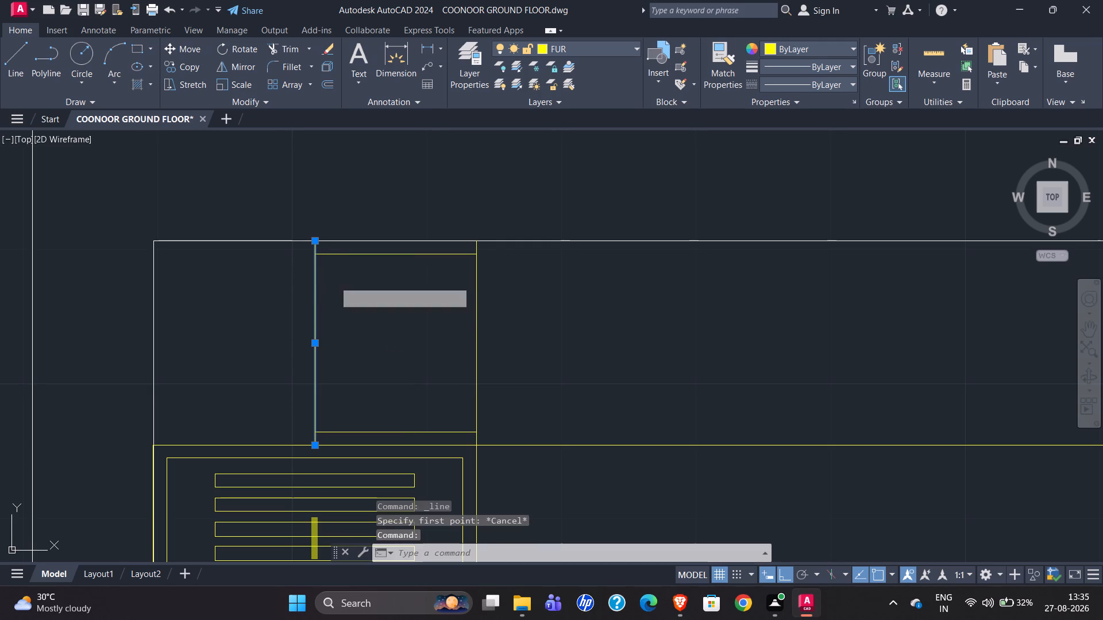
pyautogui.write('1"')
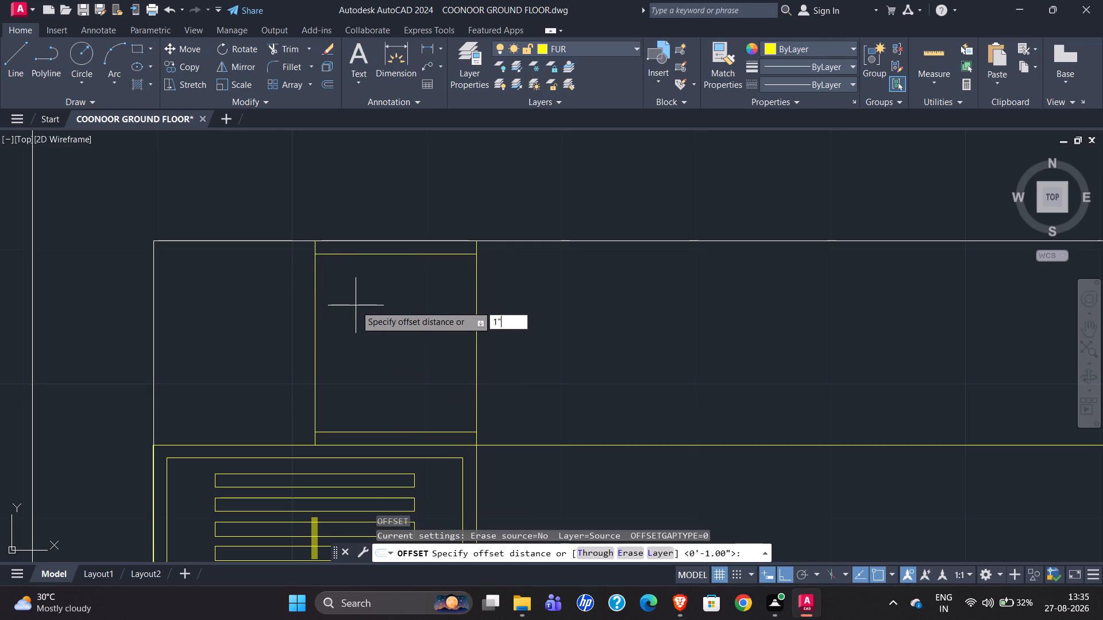
pyautogui.press('Return')
pyautogui.click(361, 305)
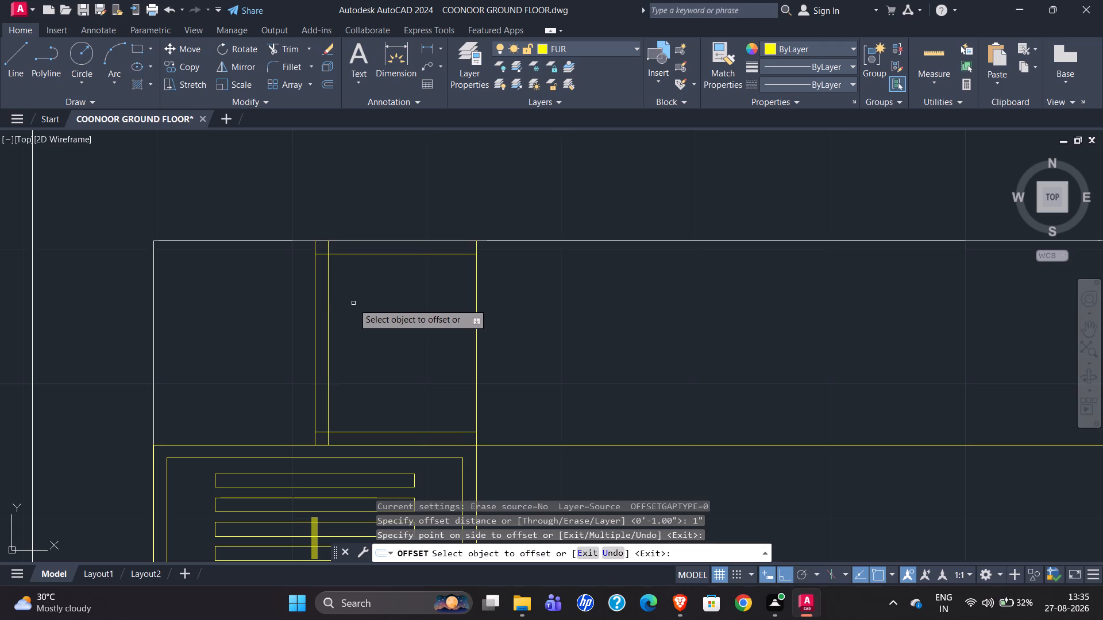
# Trim the overlapping line ends at both corners where the storage compartment's inner outline meets its middle divider.
pyautogui.press('Escape')
pyautogui.write('TR')
pyautogui.press('Return')
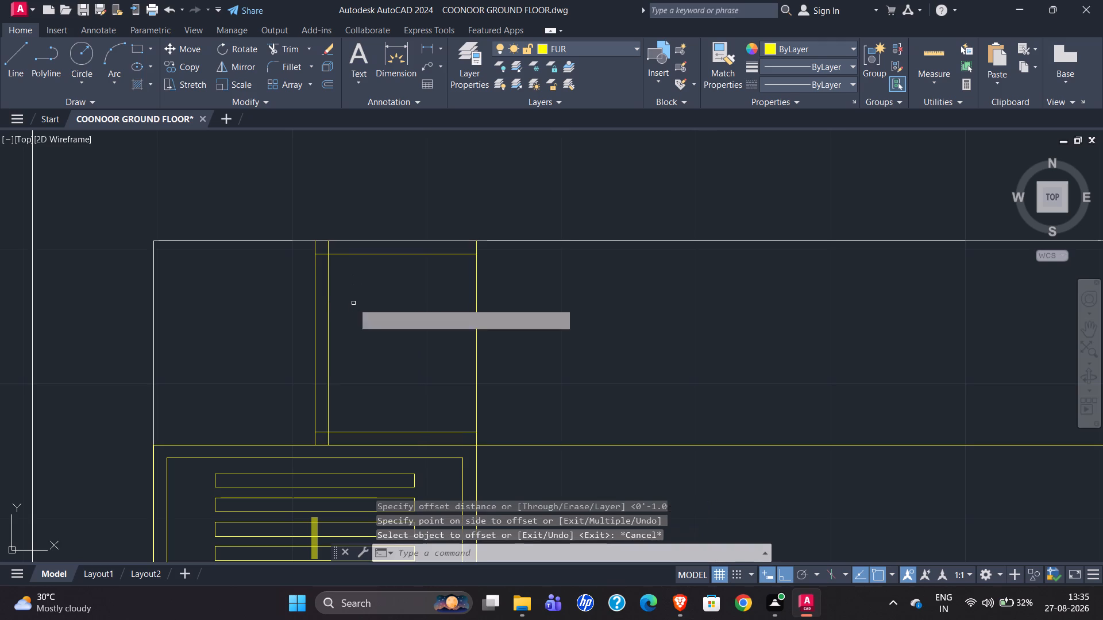
pyautogui.scroll(2, 323, 250)
pyautogui.moveTo(313, 281); pyautogui.dragTo(333, 246)
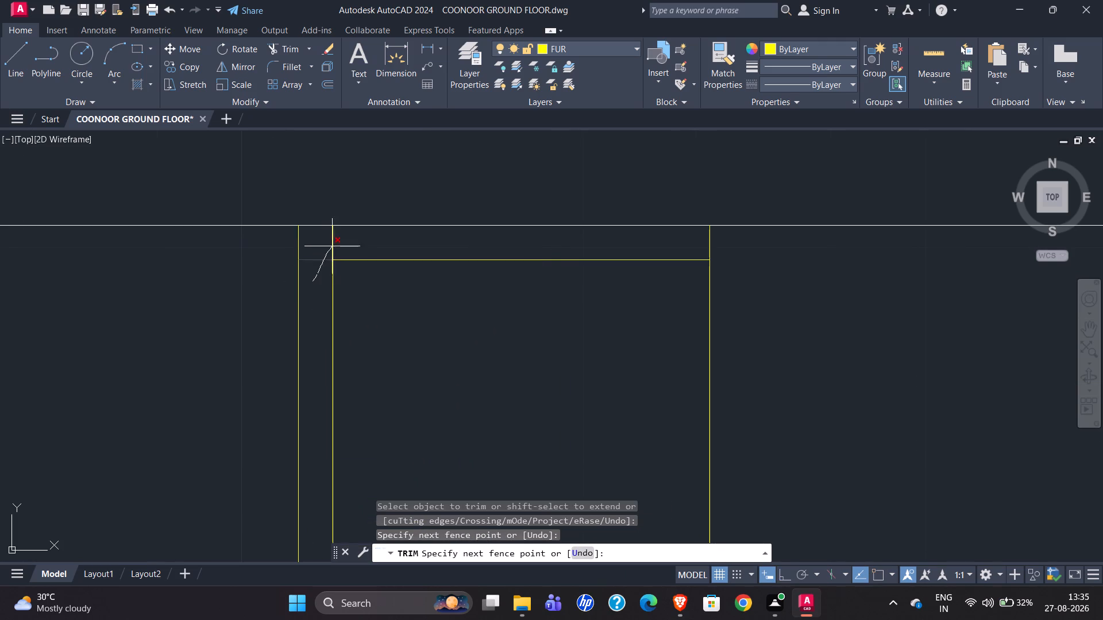
pyautogui.moveTo(333, 246); pyautogui.dragTo(345, 246)
pyautogui.scroll(-3, 333, 242)
pyautogui.scroll(3, 331, 383)
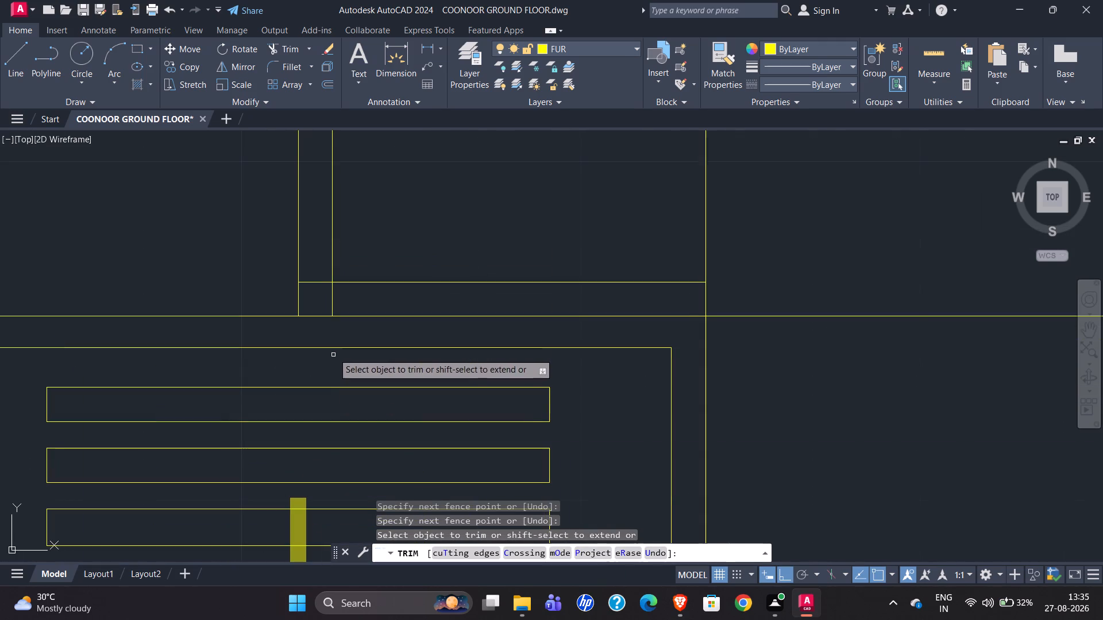
pyautogui.moveTo(322, 269); pyautogui.dragTo(346, 303)
pyautogui.scroll(-3, 274, 375)
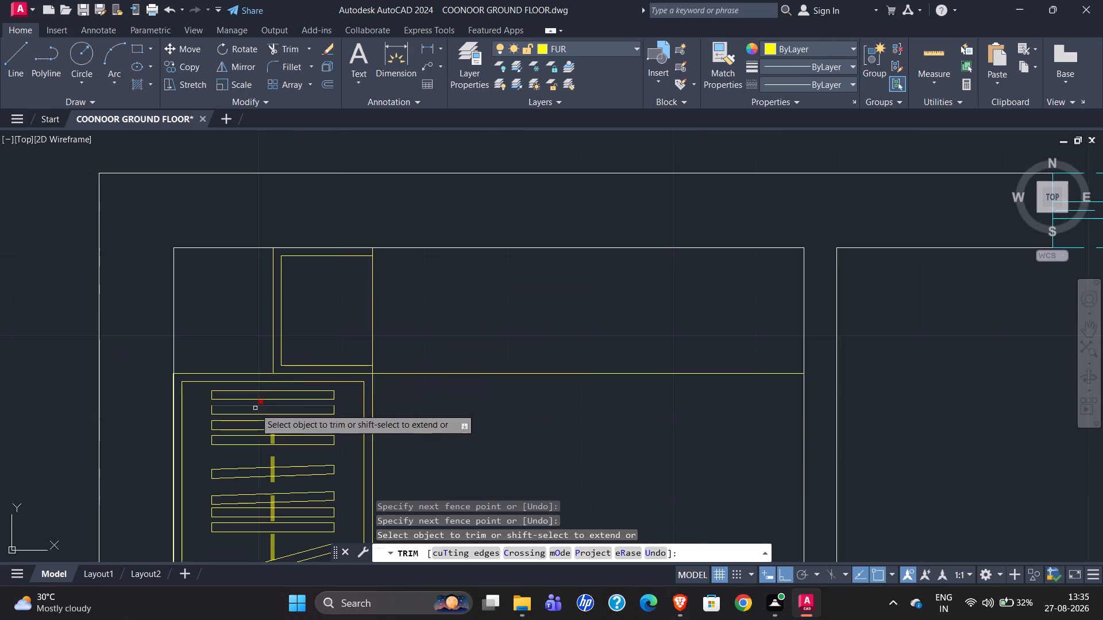
pyautogui.press('Escape')
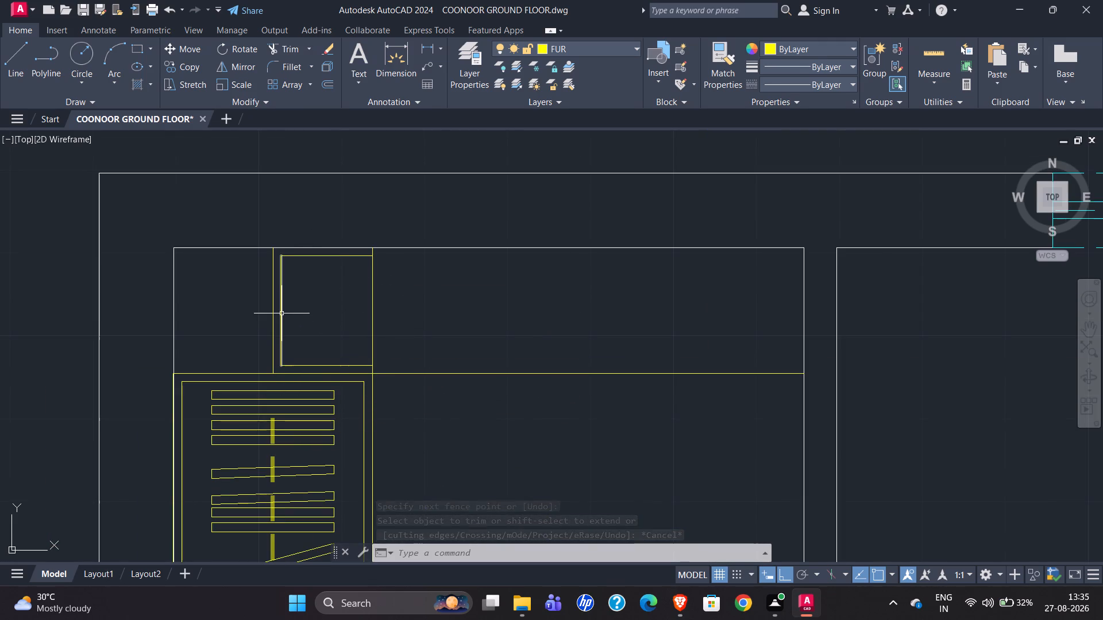
# Draw two crossing diagonals in the ACAD_ISO02W100 linetype, corner to corner across the empty corner bay between the wall and the storage compartment.
pyautogui.scroll(-2, 462, 299)
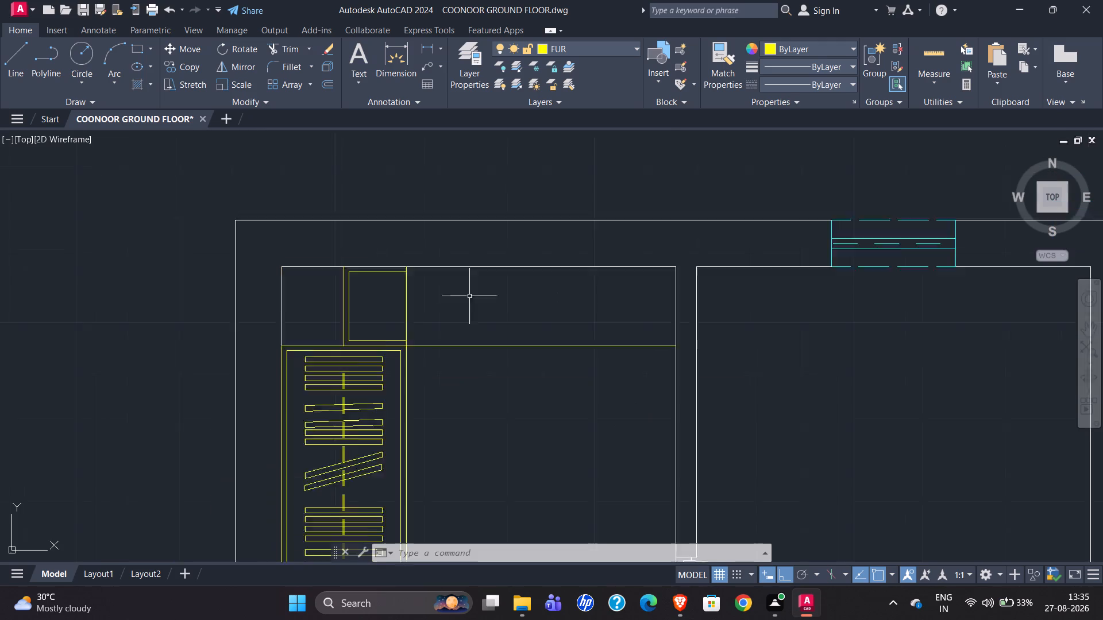
pyautogui.scroll(-2, 513, 255)
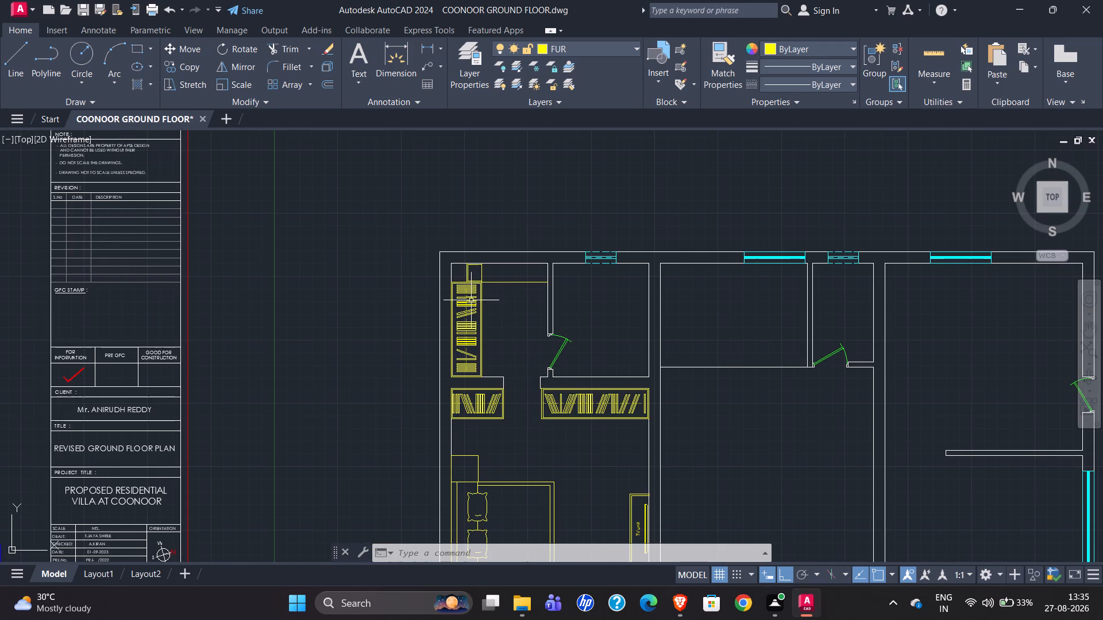
pyautogui.scroll(4, 452, 268)
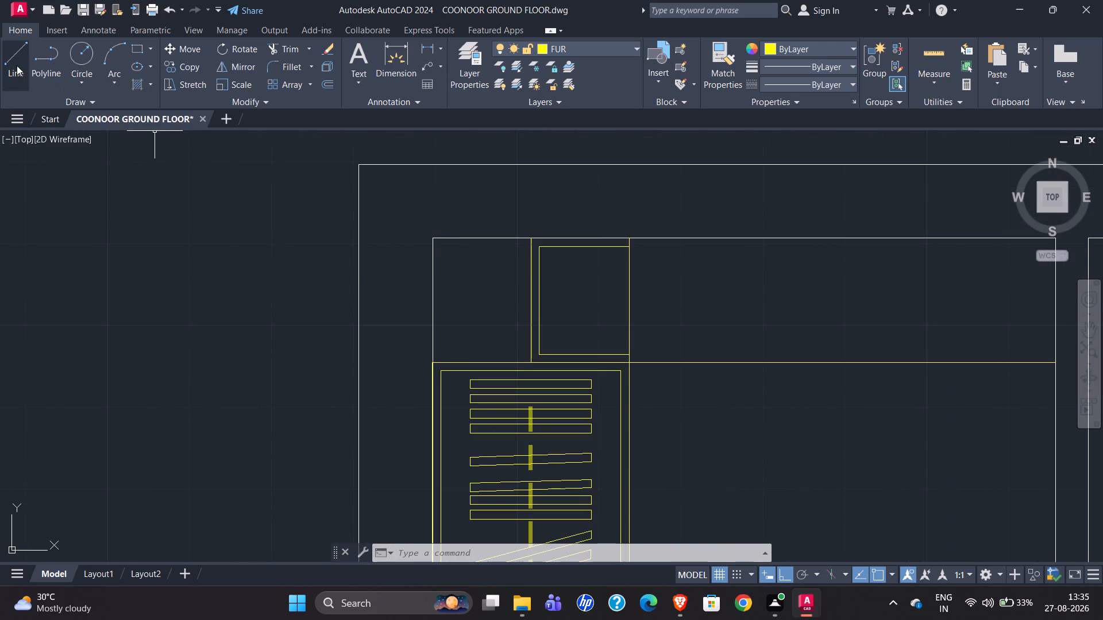
pyautogui.click(17, 65)
pyautogui.click(824, 84)
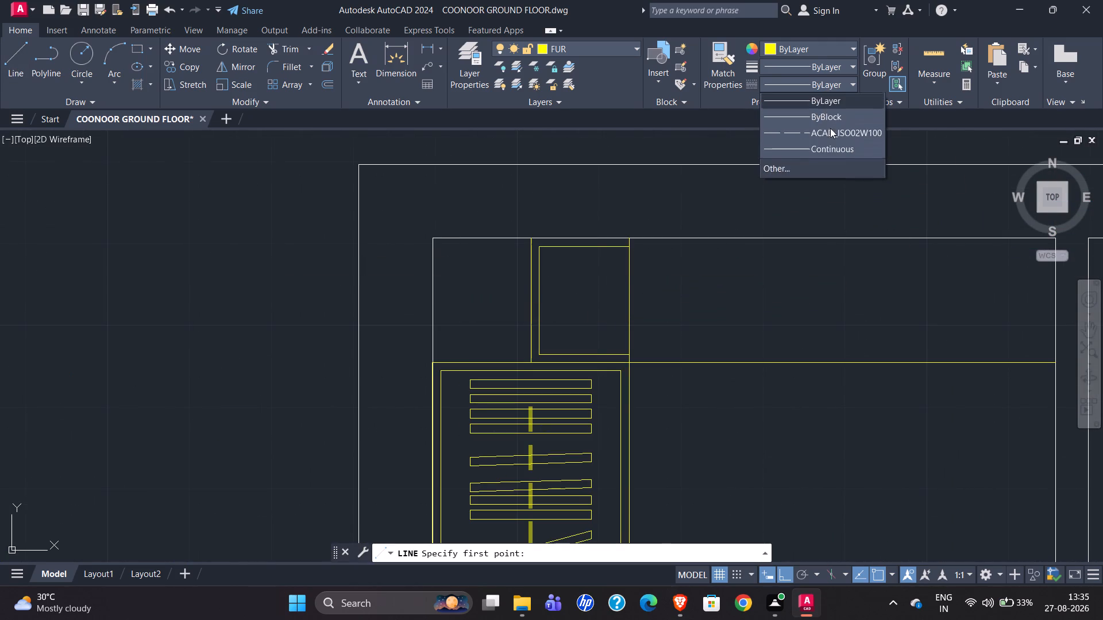
pyautogui.click(834, 140)
pyautogui.click(530, 238)
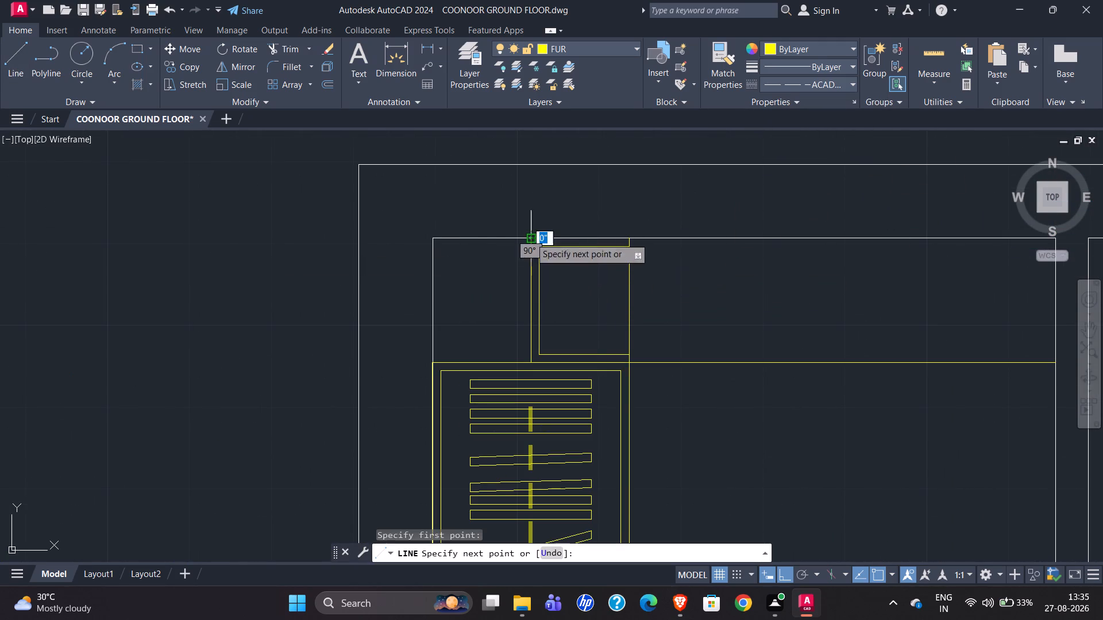
pyautogui.click(433, 364)
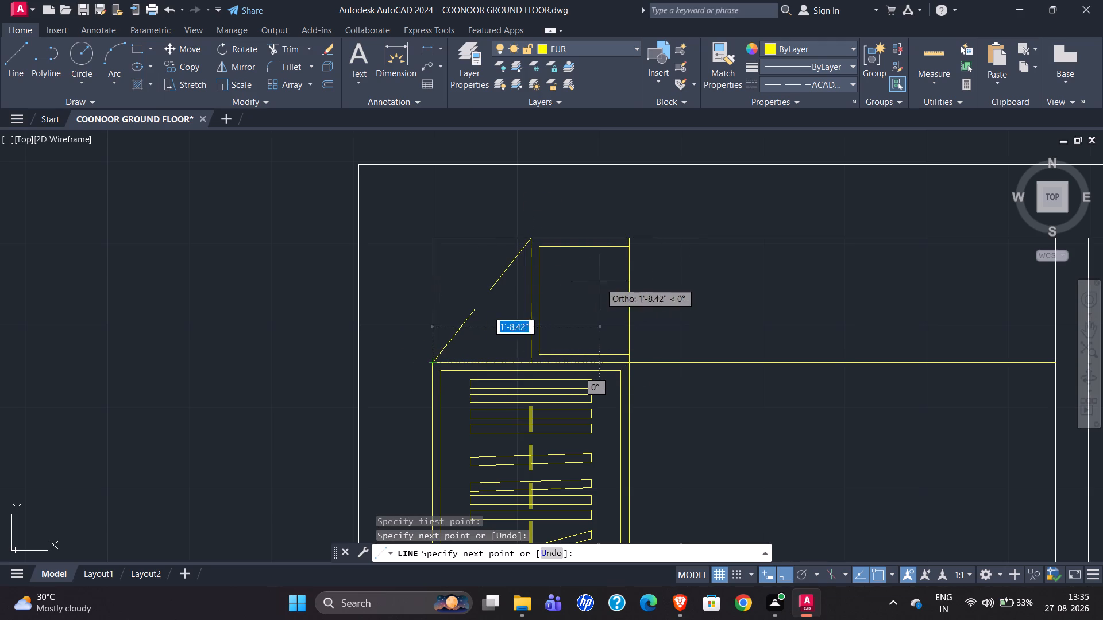
pyautogui.press('Escape')
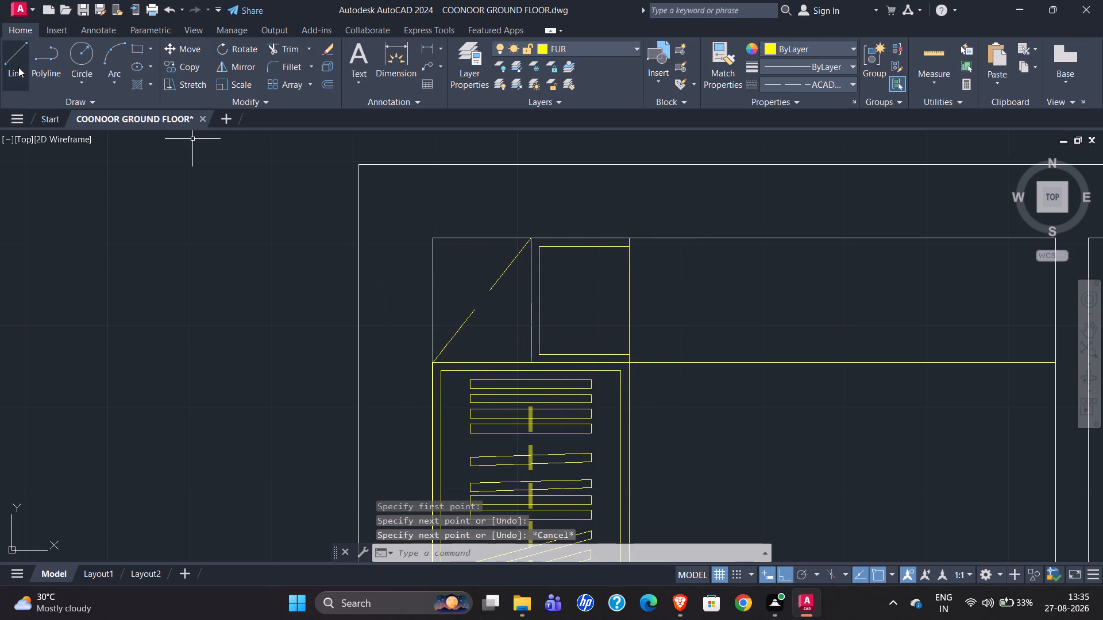
pyautogui.click(18, 67)
pyautogui.click(433, 242)
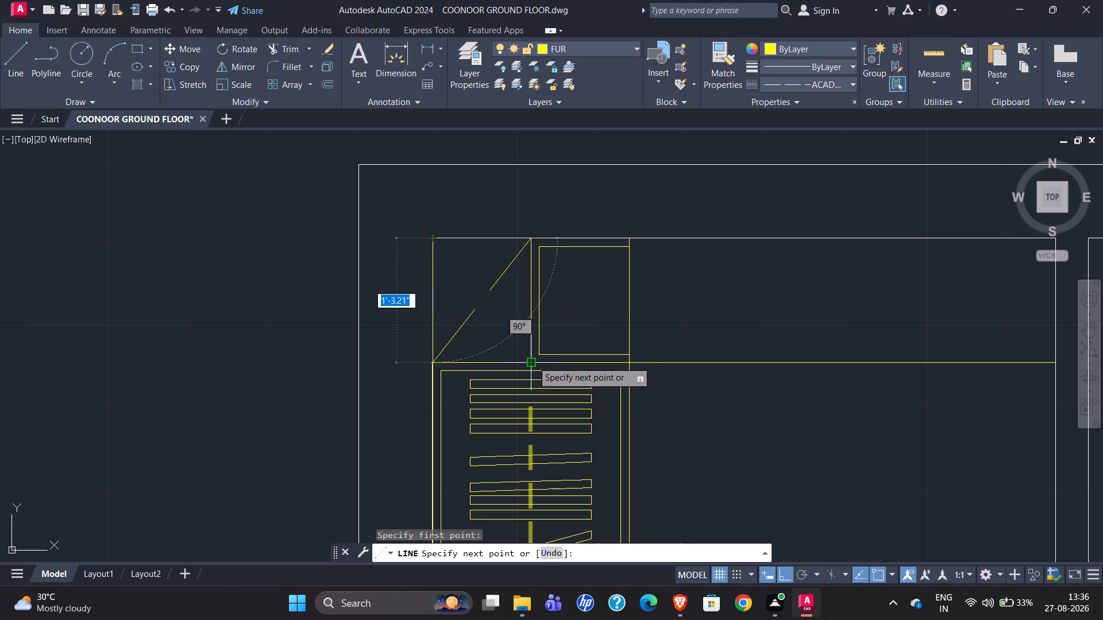
pyautogui.click(533, 361)
pyautogui.press('Escape')
# Set the linetype scale of the two crossing diagonals to 0.2.
pyautogui.click(490, 288)
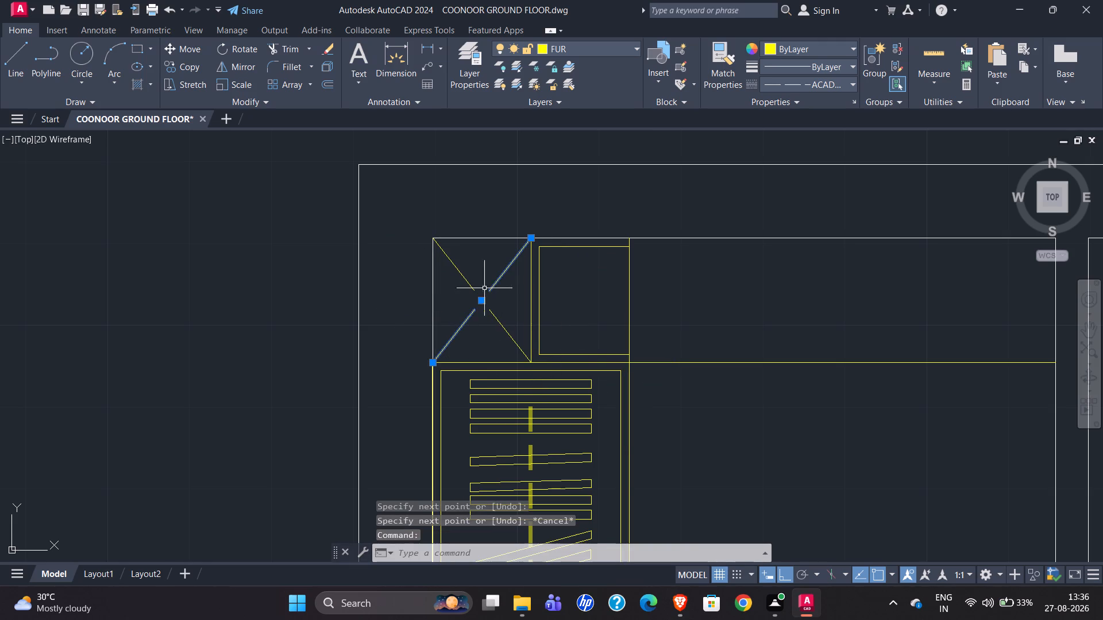
pyautogui.click(467, 282)
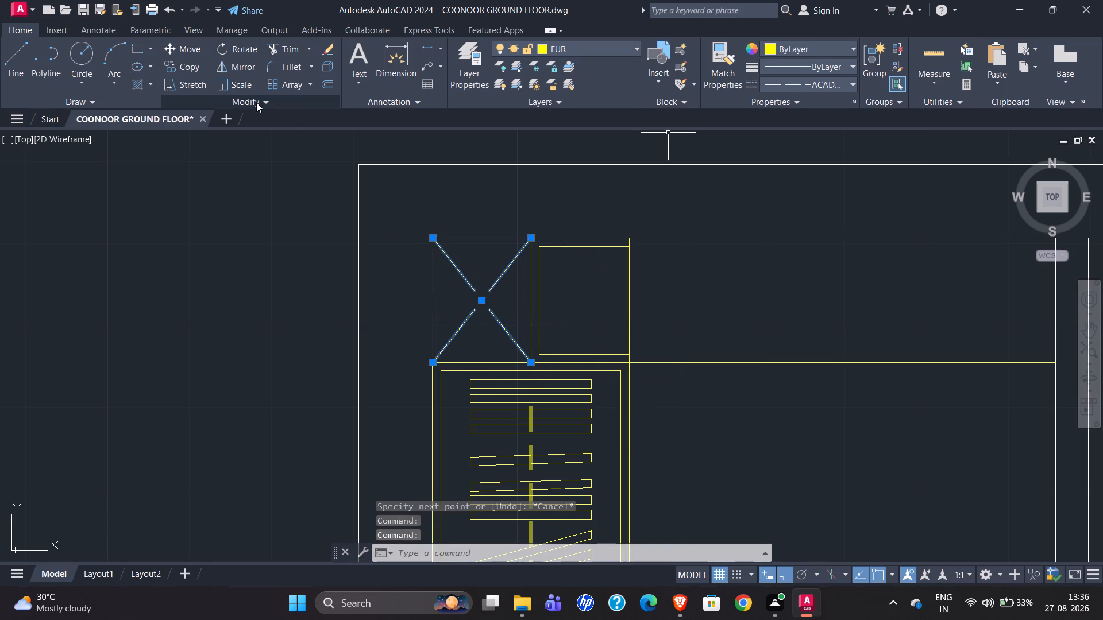
pyautogui.hotkey('ctrl', '1')
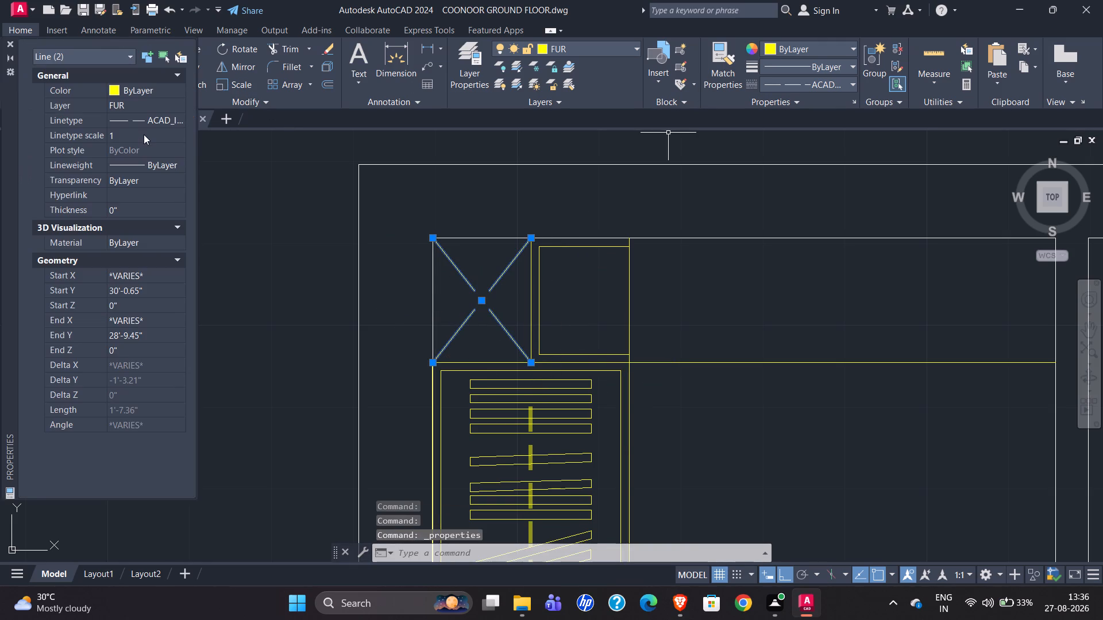
pyautogui.doubleClick(144, 134)
pyautogui.click(144, 134)
pyautogui.doubleClick(144, 134)
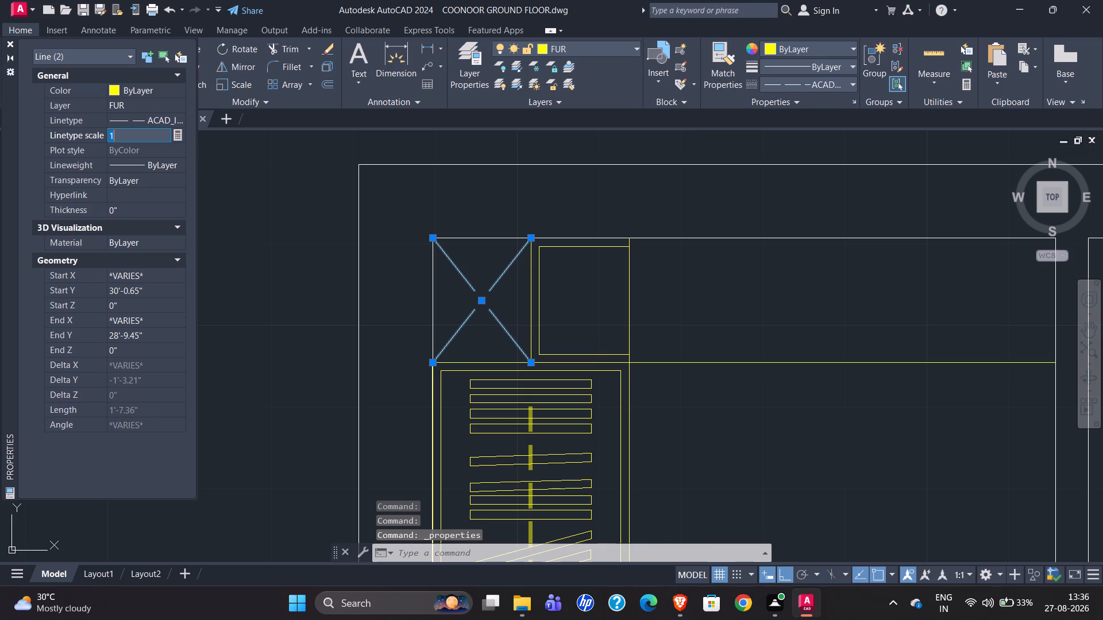
pyautogui.write('0.')
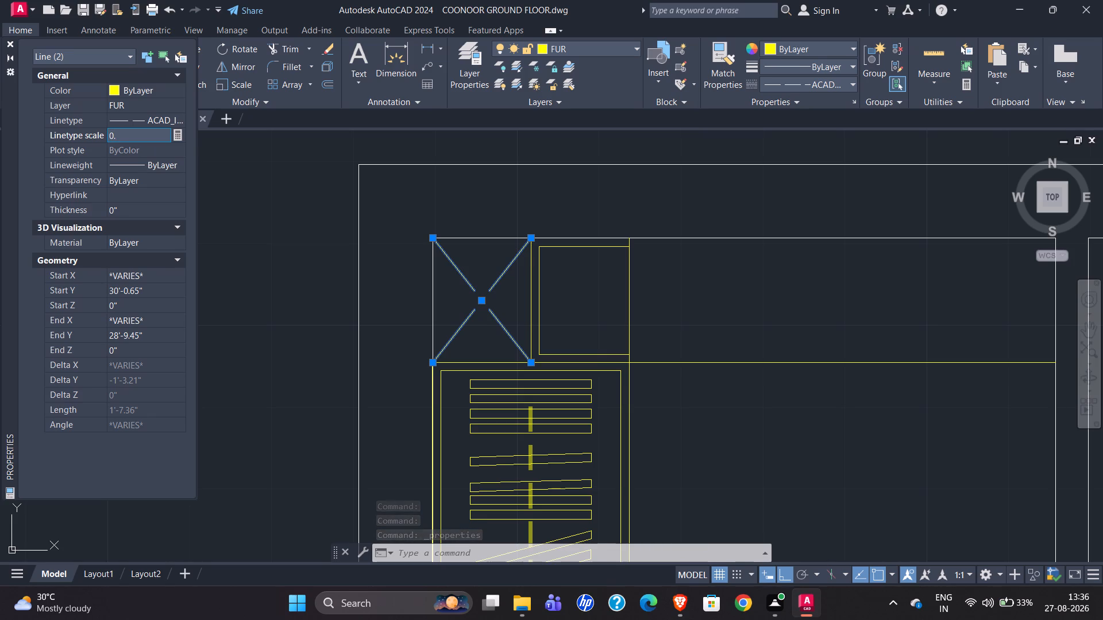
pyautogui.press('2')
pyautogui.press('Return')
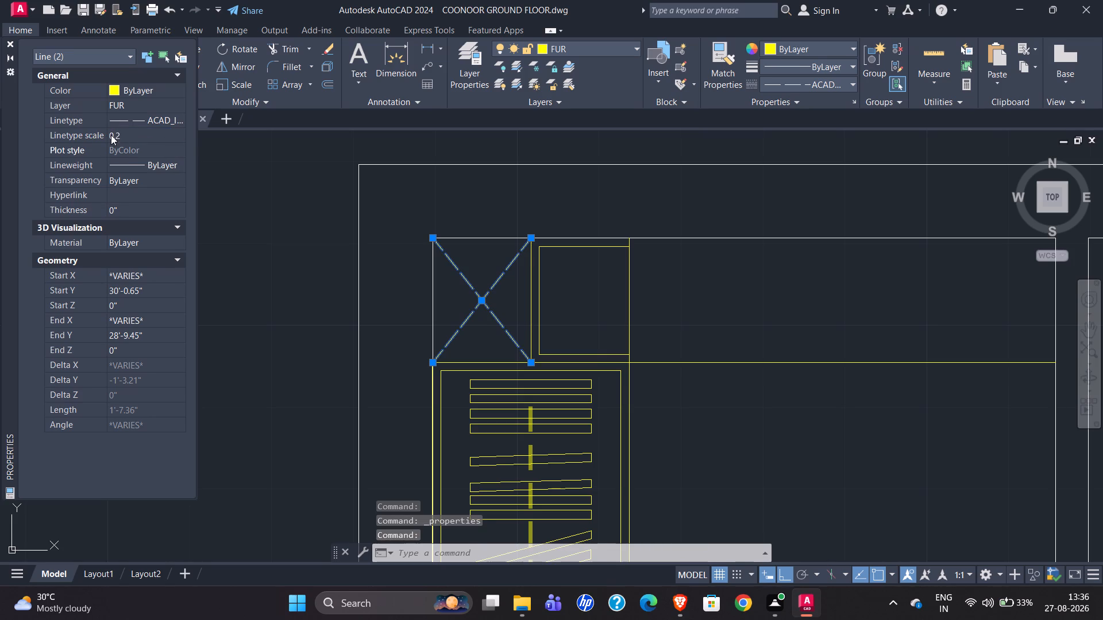
pyautogui.click(10, 45)
pyautogui.press('Escape')
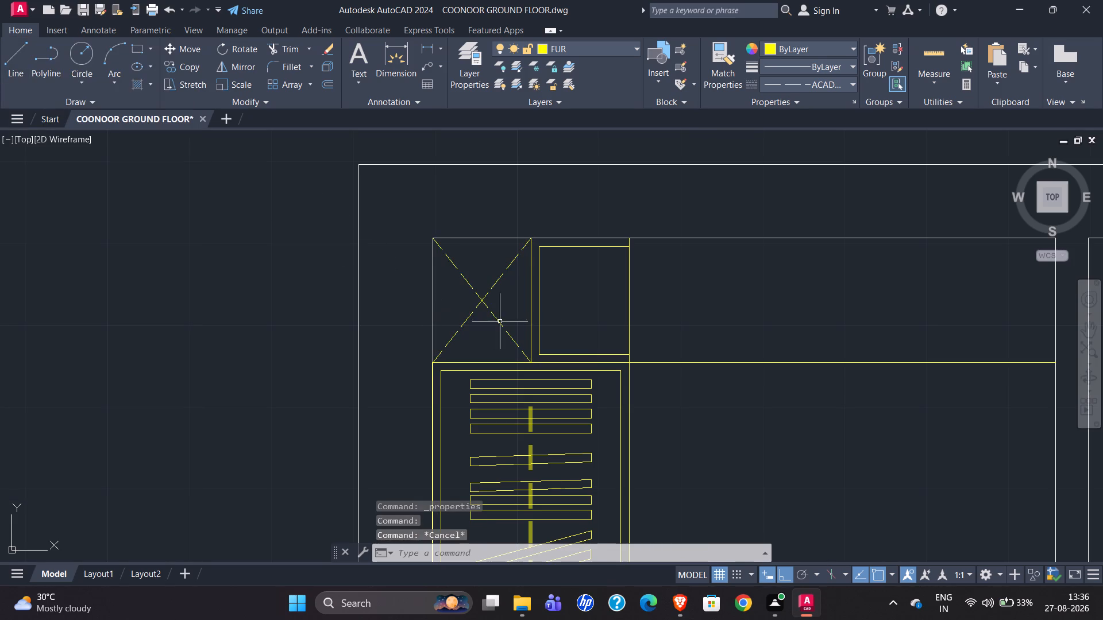
# Examine the reference plan's dressing room, including the storage unit, counter and the thin blue strip along the outer wall.
pyautogui.scroll(-2, 354, 328)
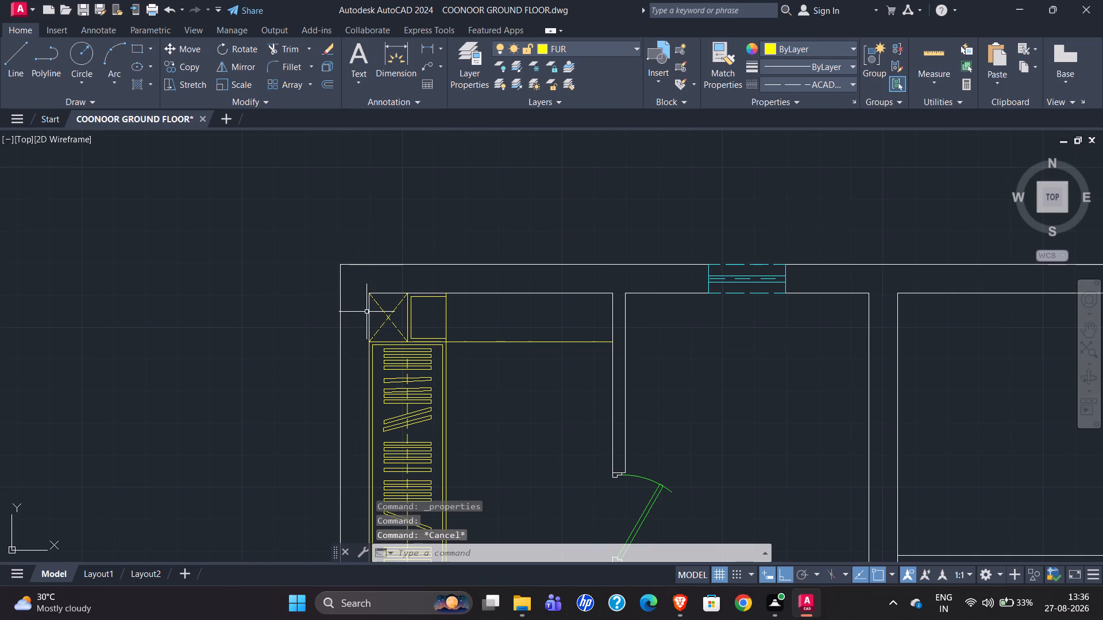
pyautogui.scroll(-2, 439, 289)
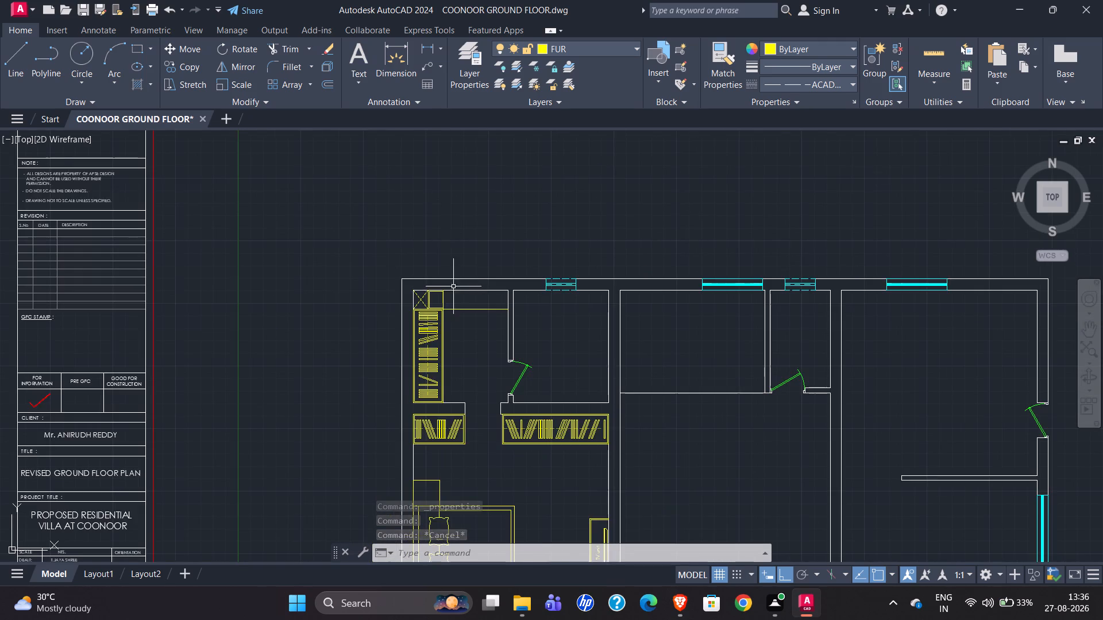
pyautogui.scroll(-2, 456, 288)
pyautogui.scroll(-1, 282, 251)
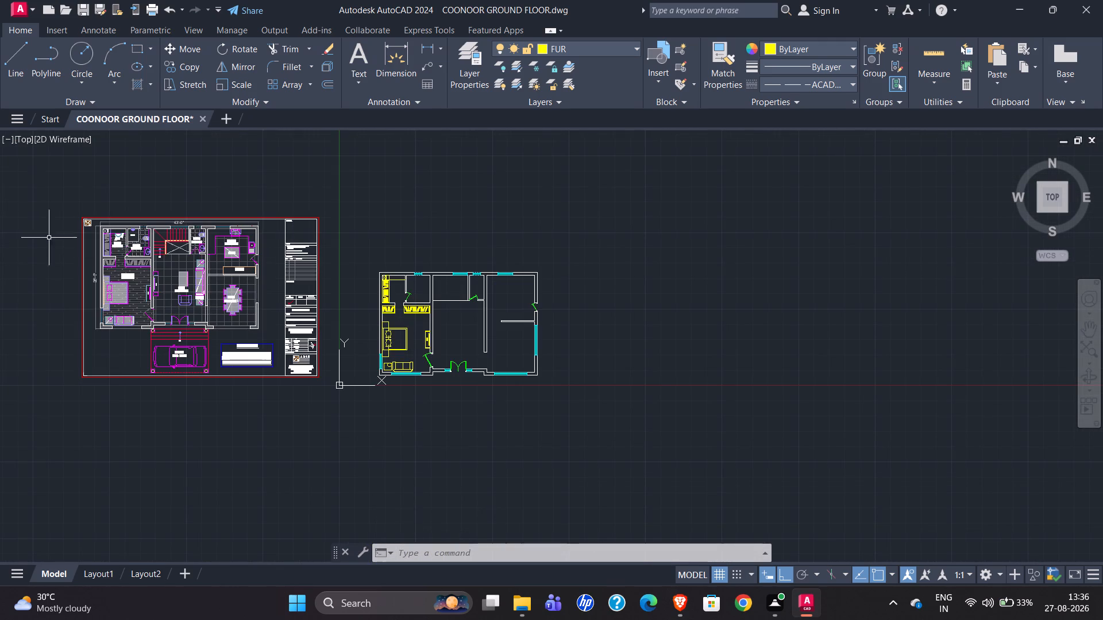
pyautogui.scroll(5, 125, 234)
pyautogui.scroll(-2, 134, 234)
pyautogui.scroll(5, 93, 220)
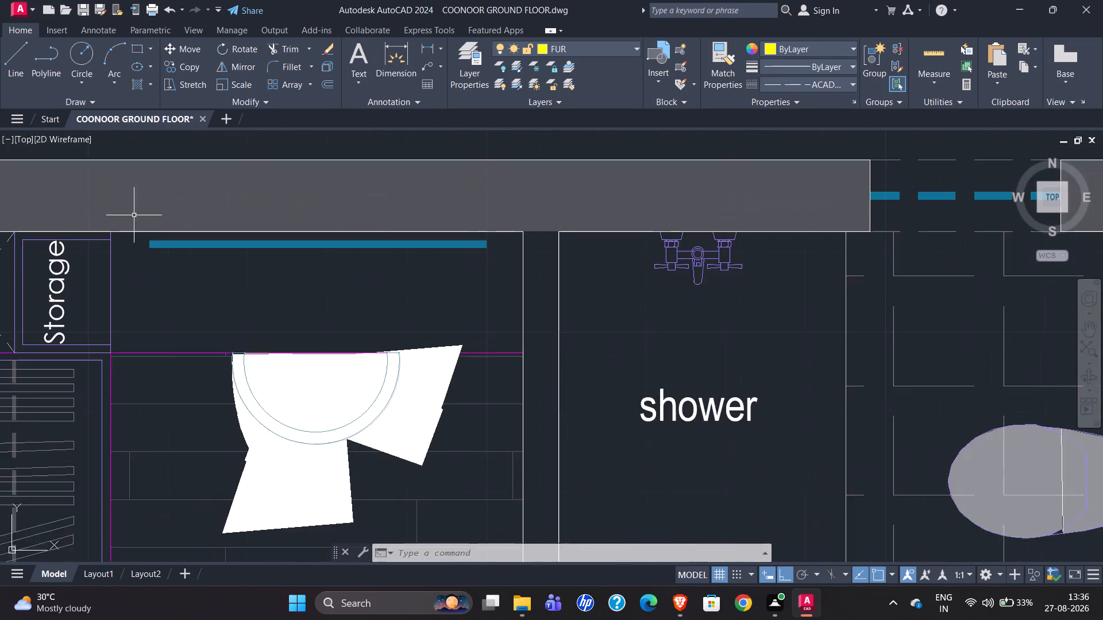
pyautogui.scroll(-2, 142, 215)
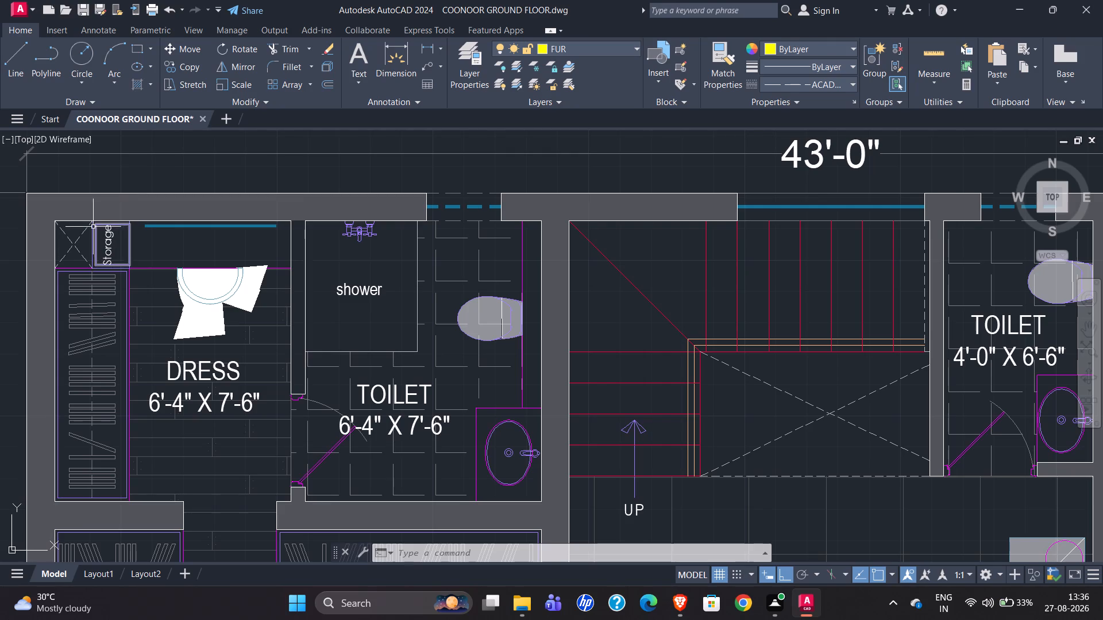
pyautogui.scroll(-2, 65, 234)
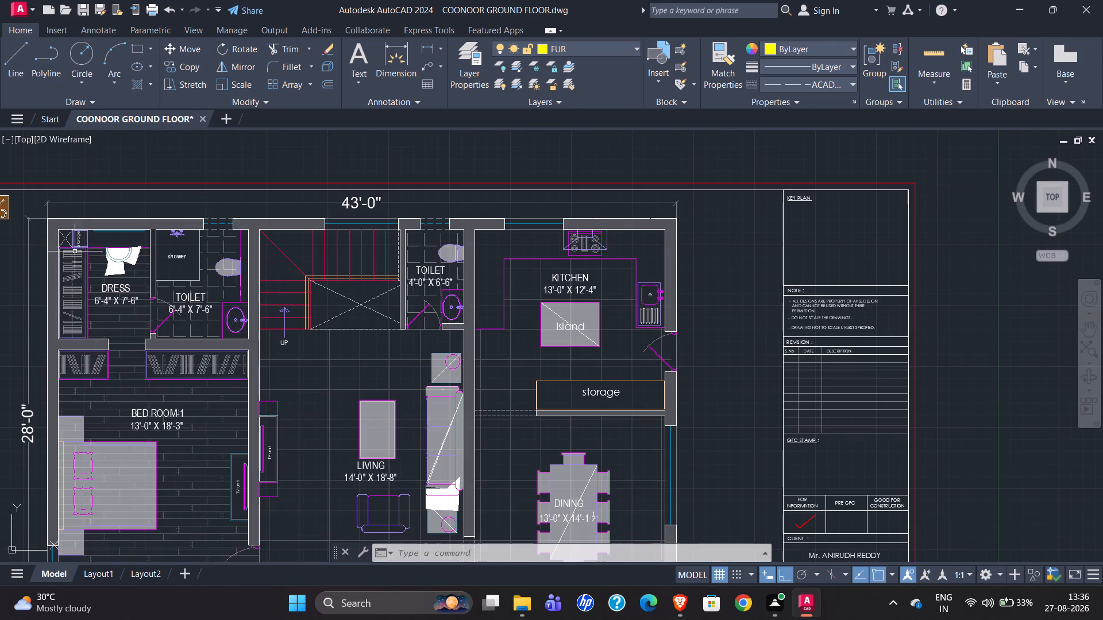
pyautogui.scroll(3, 125, 263)
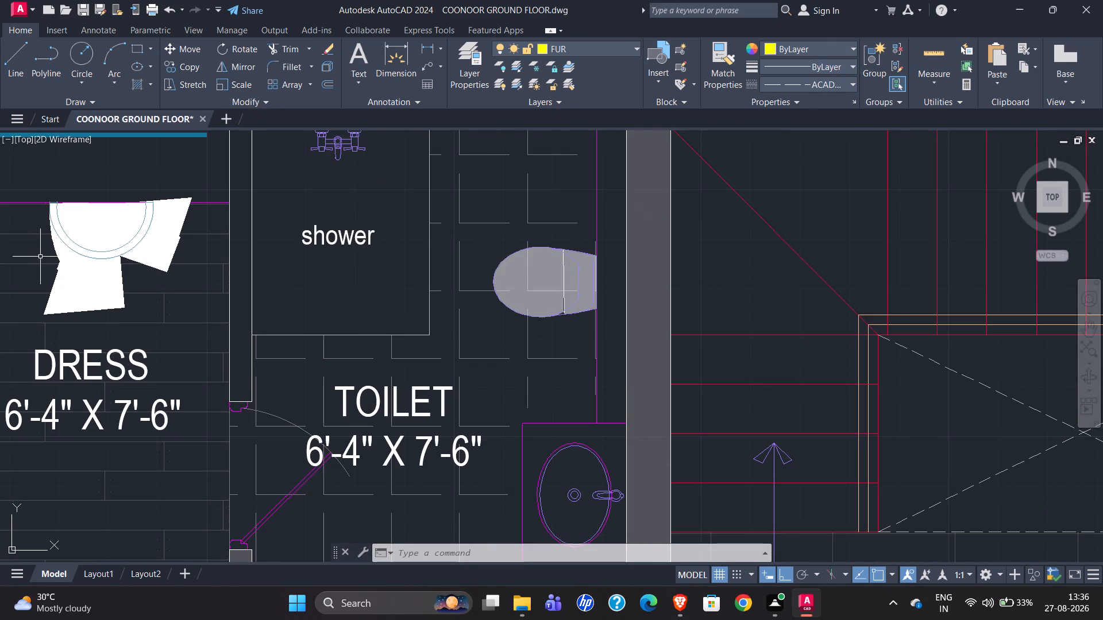
pyautogui.scroll(-1, 87, 232)
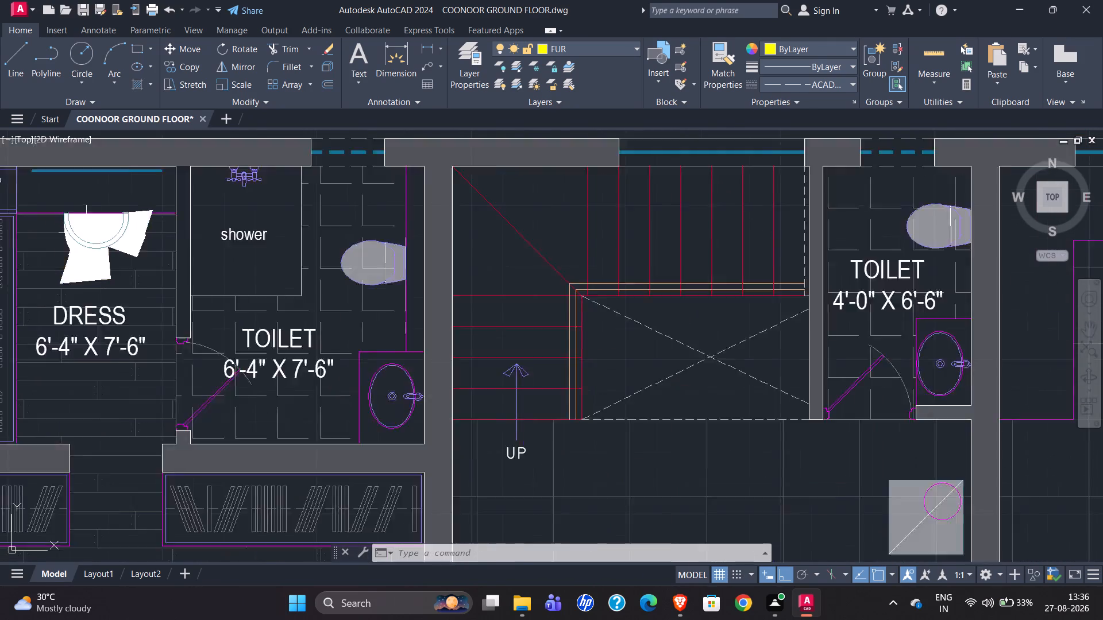
pyautogui.scroll(-1, 86, 234)
pyautogui.scroll(-2, 138, 273)
pyautogui.scroll(-1, 90, 260)
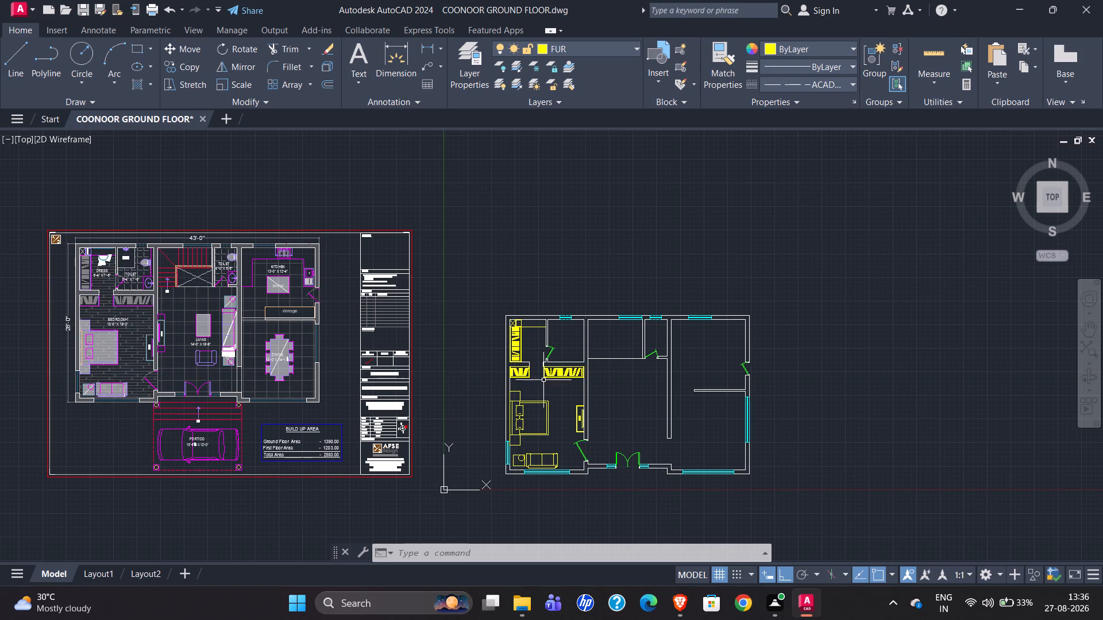
# Set the current linetype to ByLayer, abandoning the dashed rectangle begun at the storage compartment's upper inner corner.
pyautogui.scroll(2, 569, 344)
pyautogui.scroll(-1, 559, 336)
pyautogui.scroll(4, 469, 311)
pyautogui.scroll(1, 619, 320)
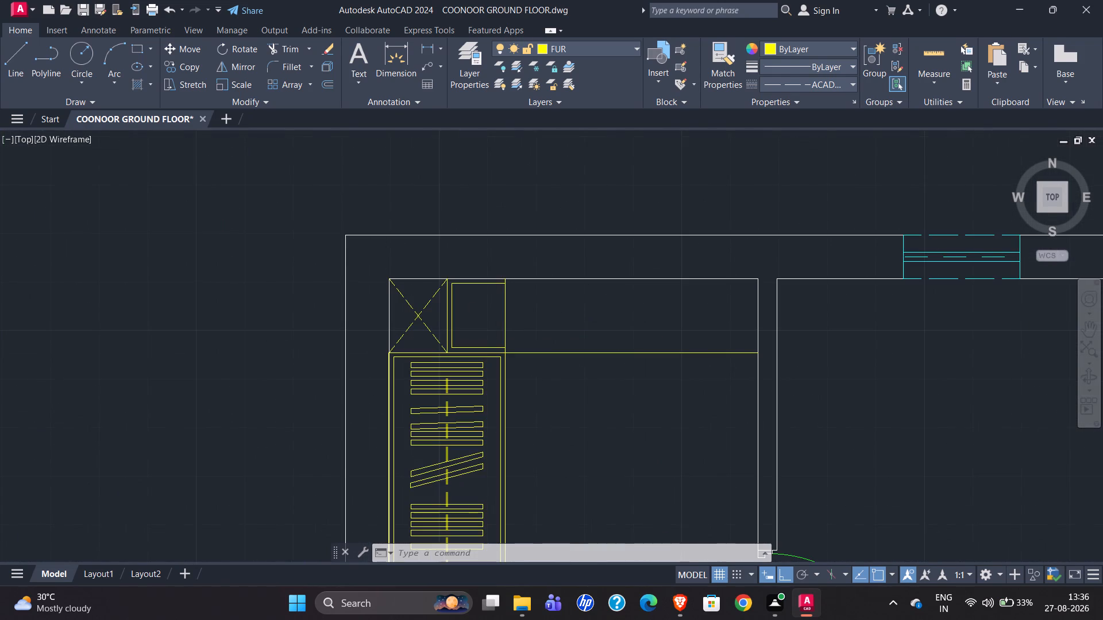
pyautogui.click(137, 51)
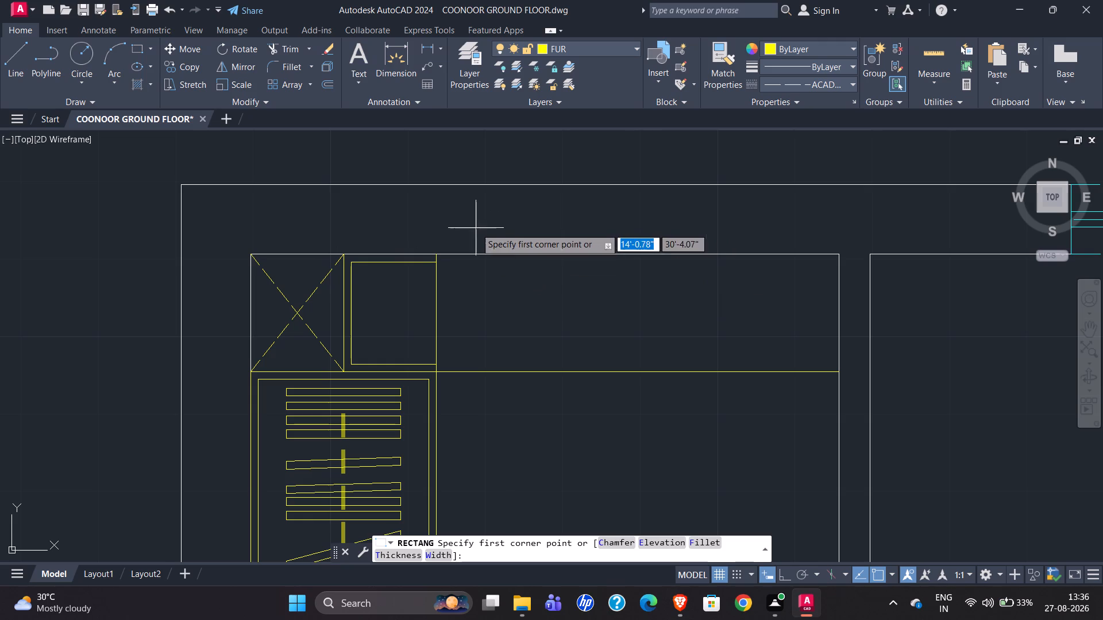
pyautogui.click(438, 266)
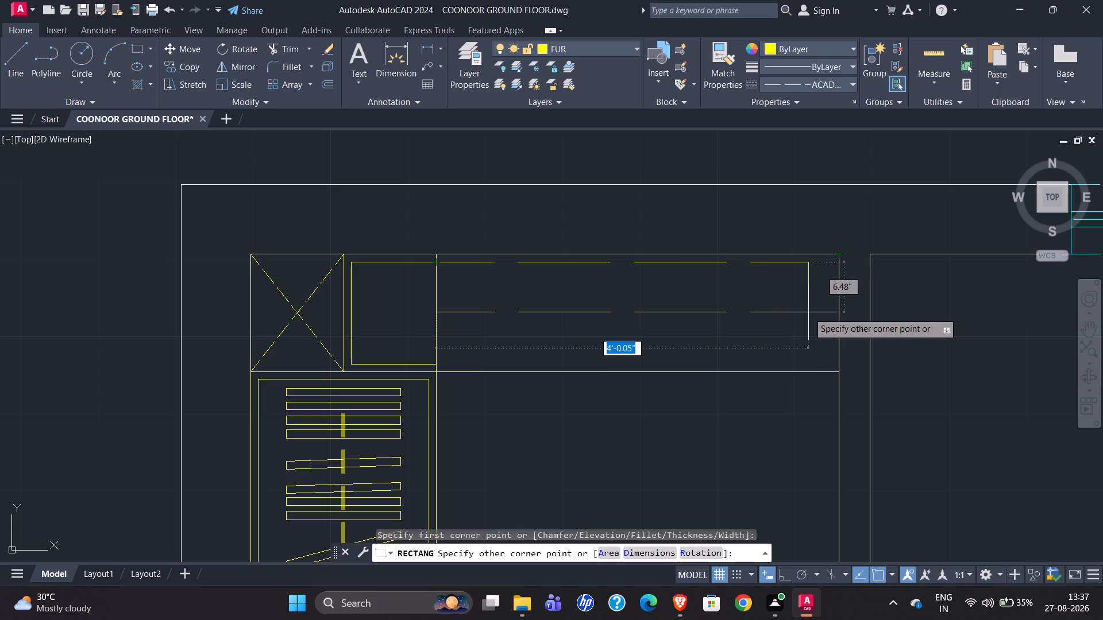
pyautogui.click(842, 80)
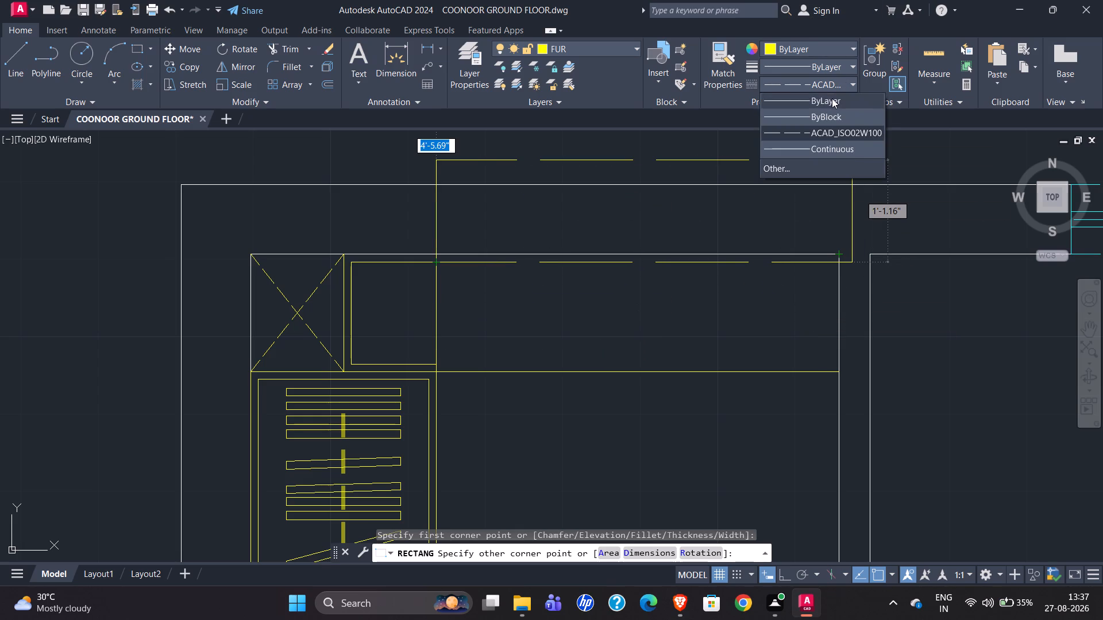
pyautogui.click(831, 99)
pyautogui.press('Escape')
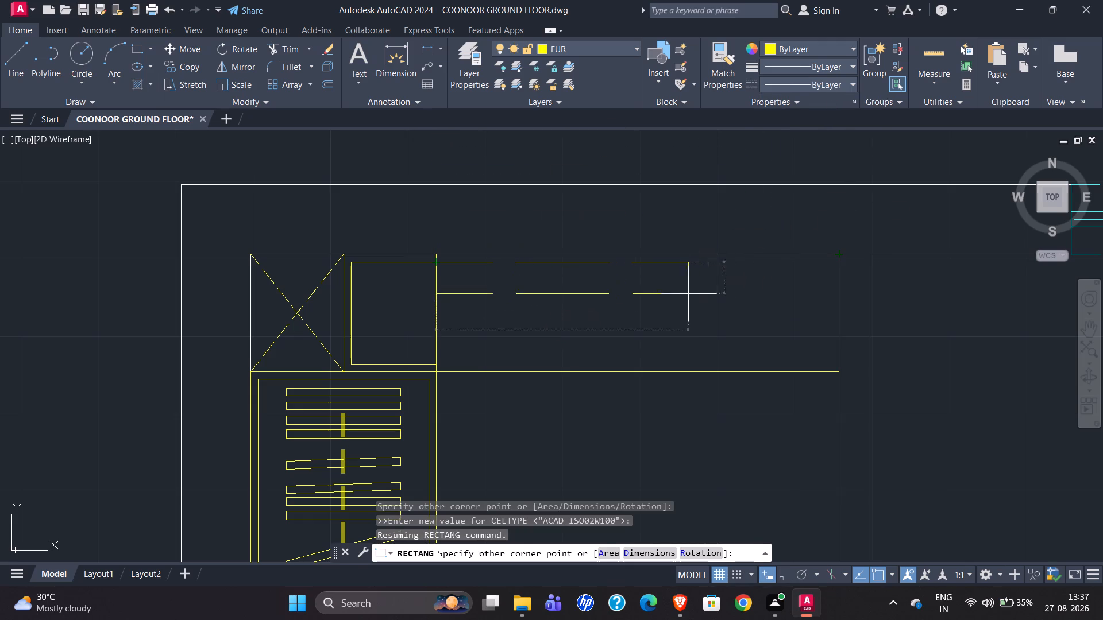
# Draw a 2'4" by 1" rectangle from the storage compartment's upper inner corner, extending along the outer wall above the counter.
pyautogui.click(138, 52)
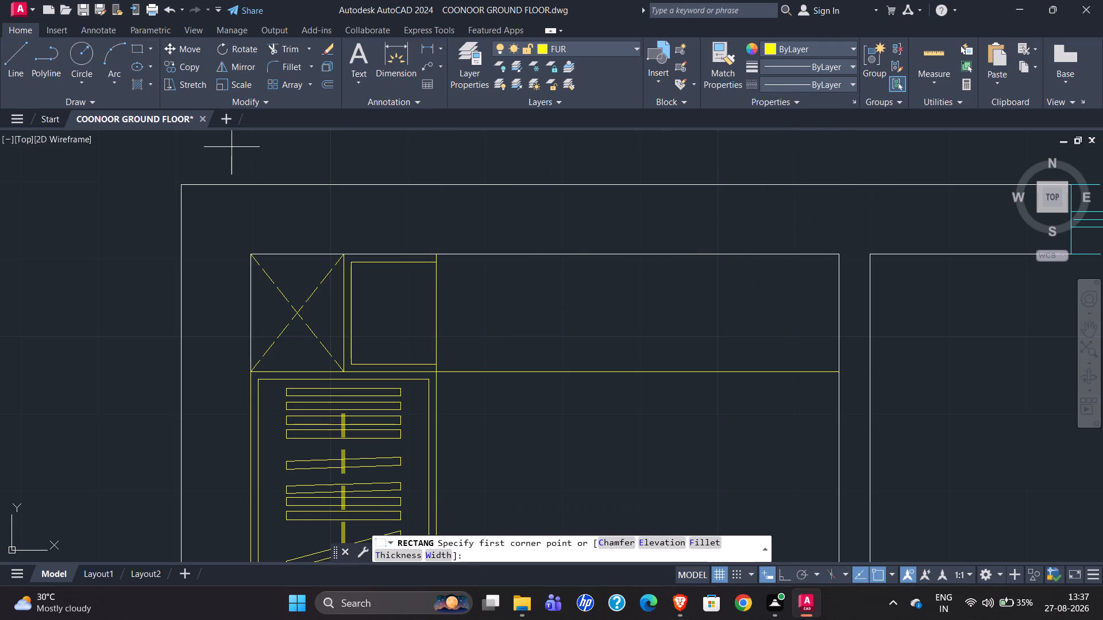
pyautogui.click(435, 261)
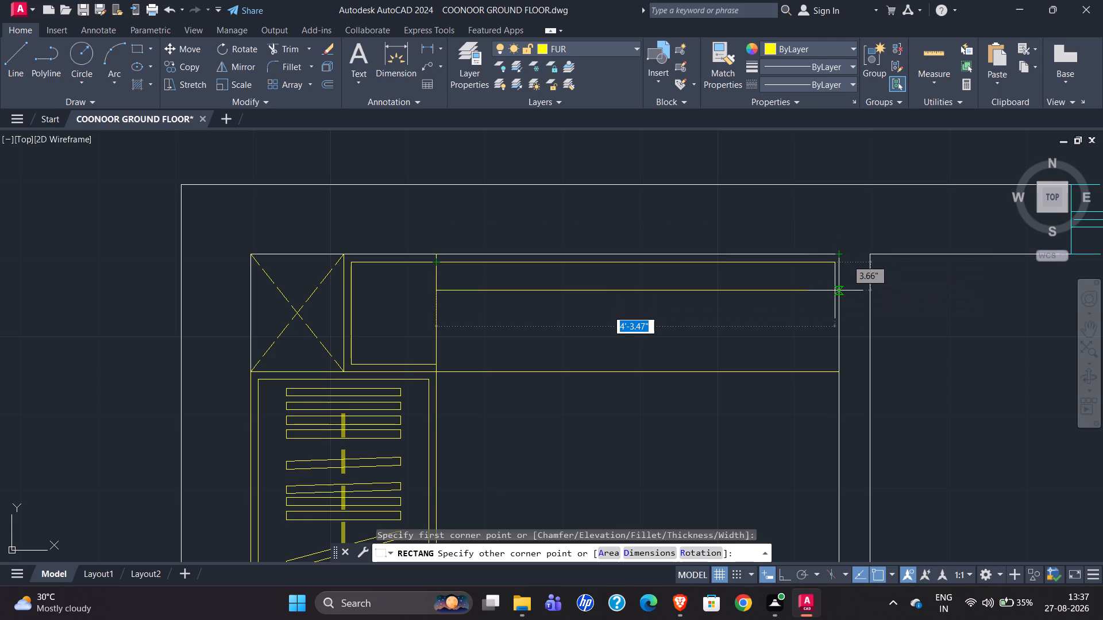
pyautogui.write('2\'4"')
pyautogui.press('Tab')
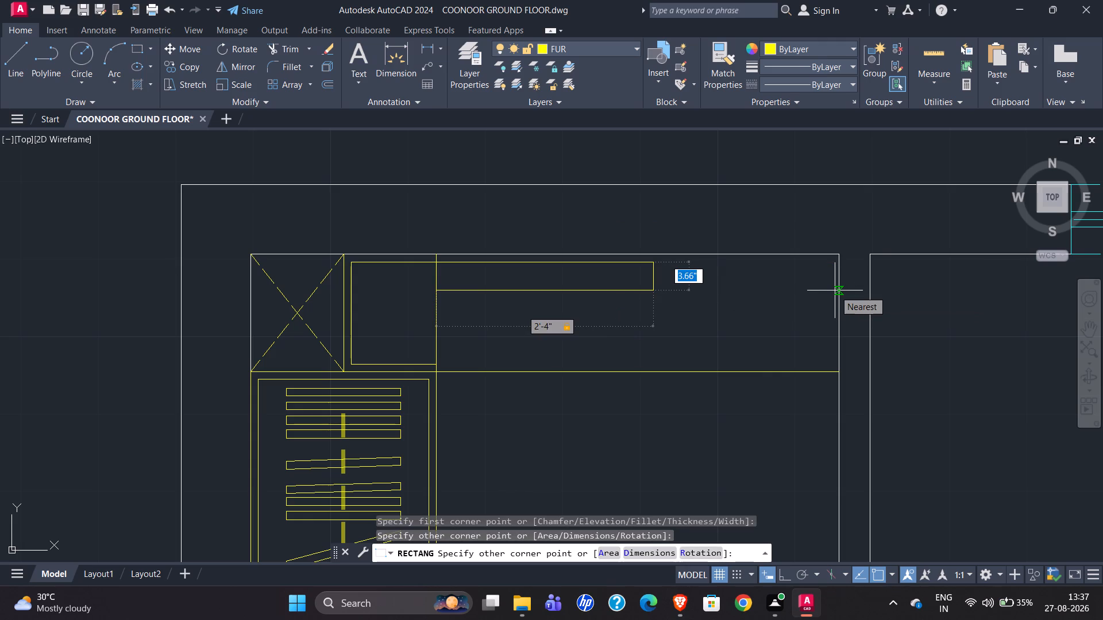
pyautogui.press('1')
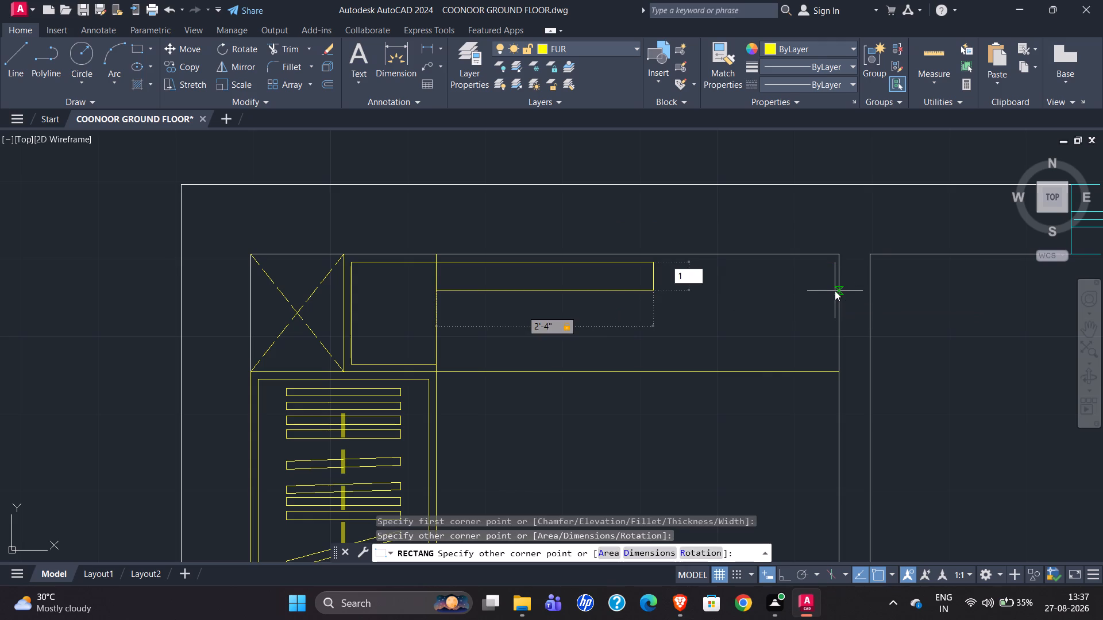
pyautogui.hotkey('shift', '"')
pyautogui.press('Return')
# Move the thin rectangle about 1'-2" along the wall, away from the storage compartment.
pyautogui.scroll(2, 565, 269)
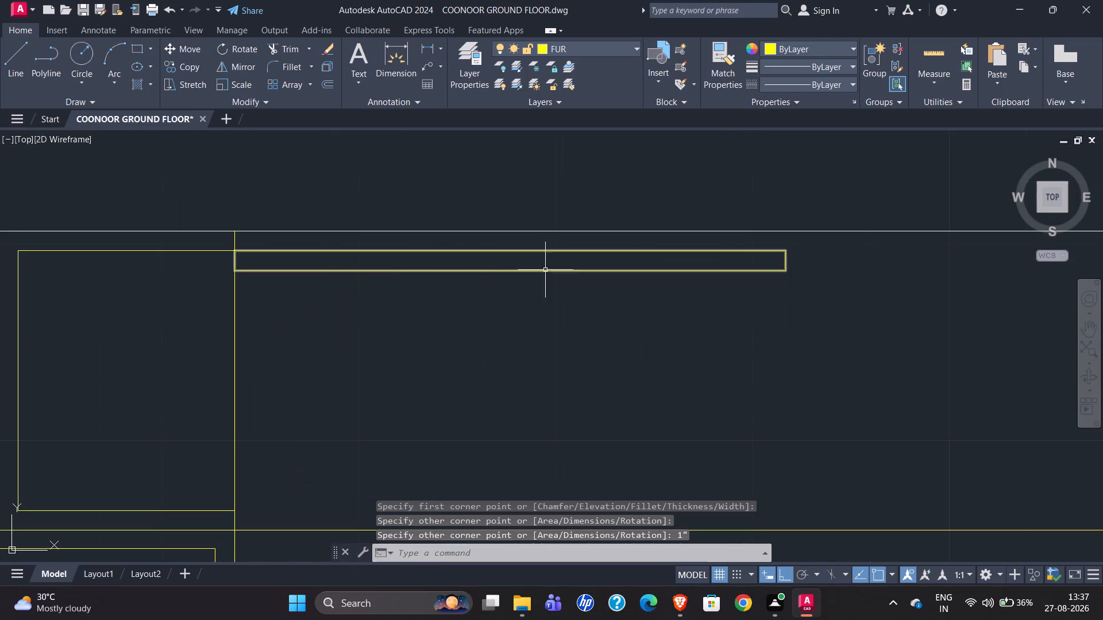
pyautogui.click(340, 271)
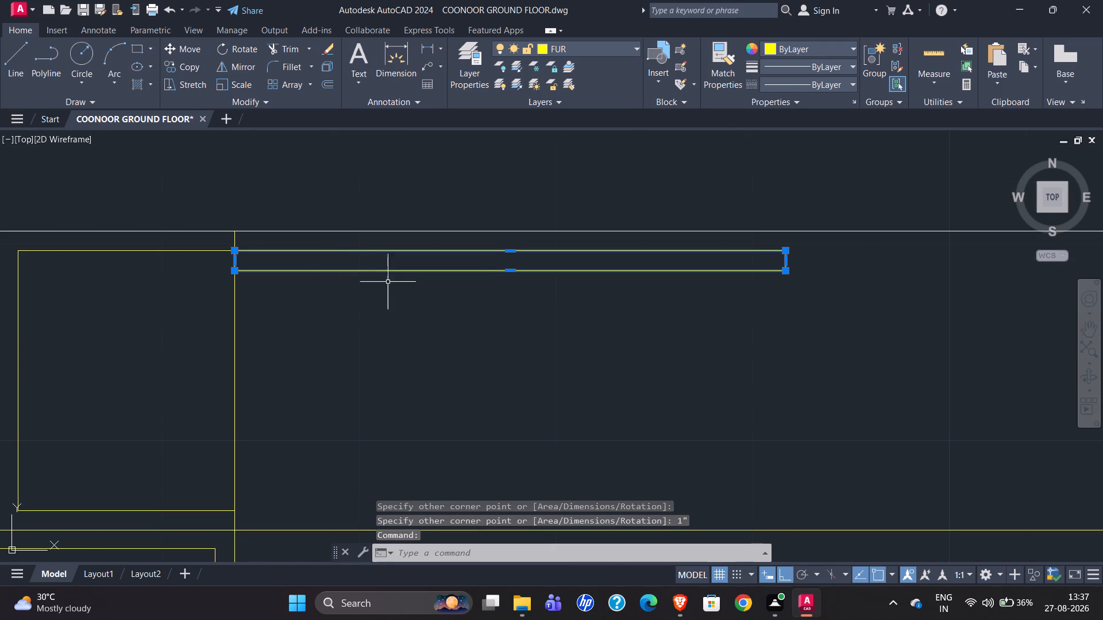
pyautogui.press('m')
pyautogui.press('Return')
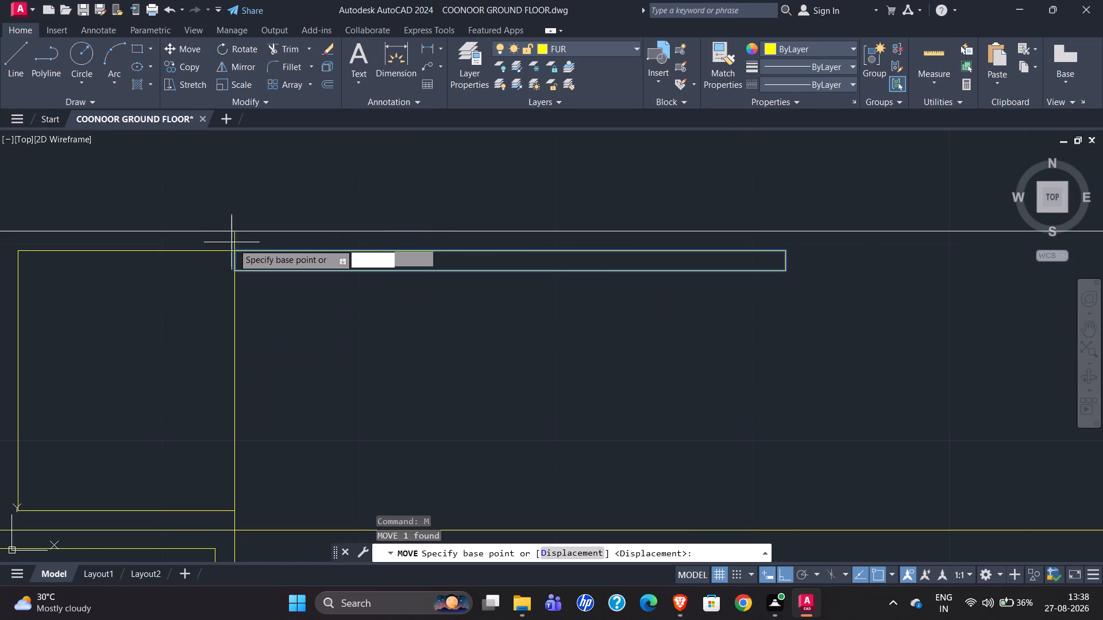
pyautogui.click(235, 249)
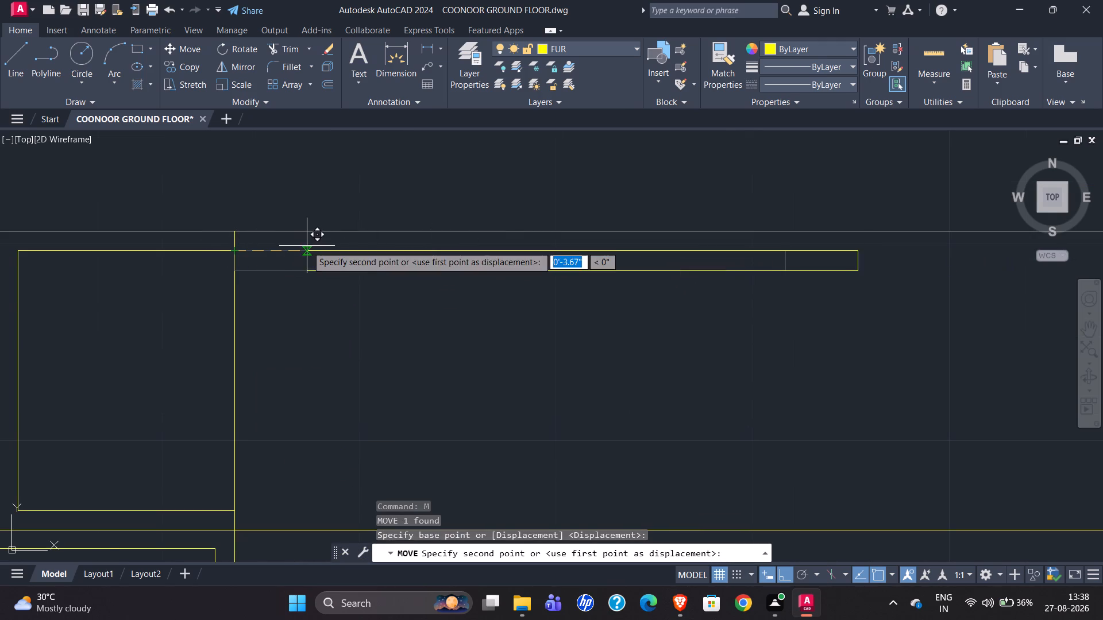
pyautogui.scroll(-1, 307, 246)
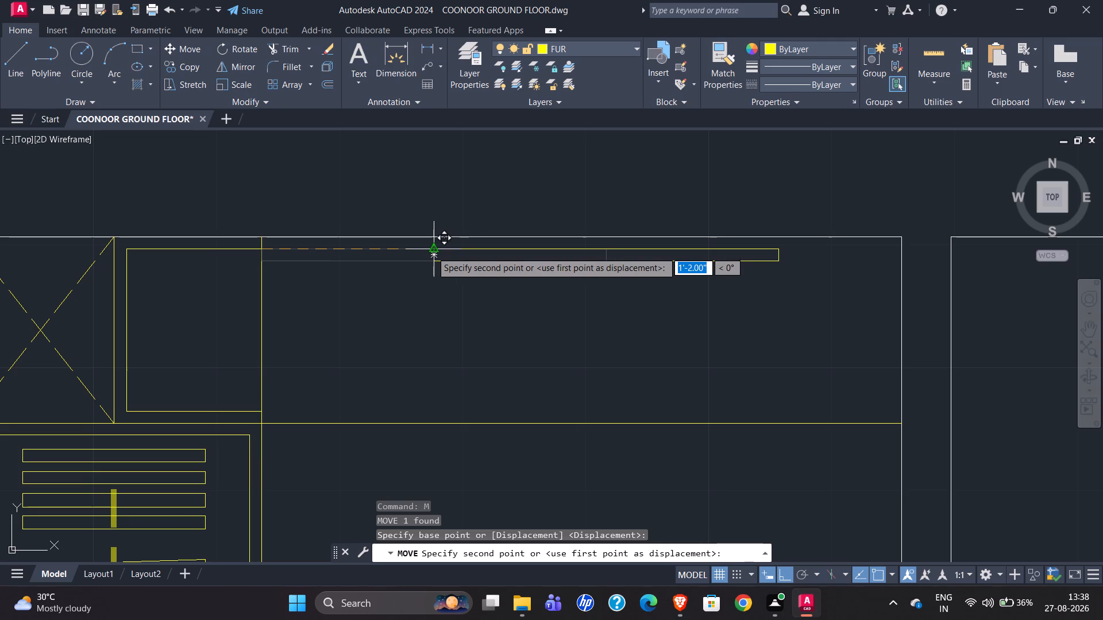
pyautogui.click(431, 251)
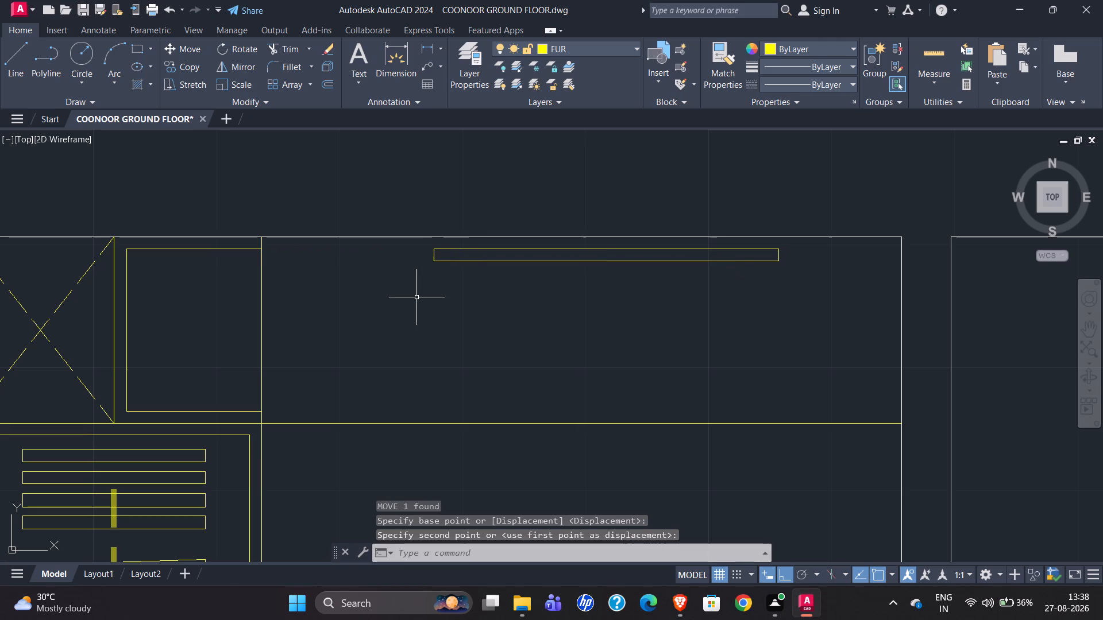
# Draw a guide line about 6" long perpendicular to the outer wall, starting 1' along it from the storage compartment's edge.
pyautogui.click(22, 72)
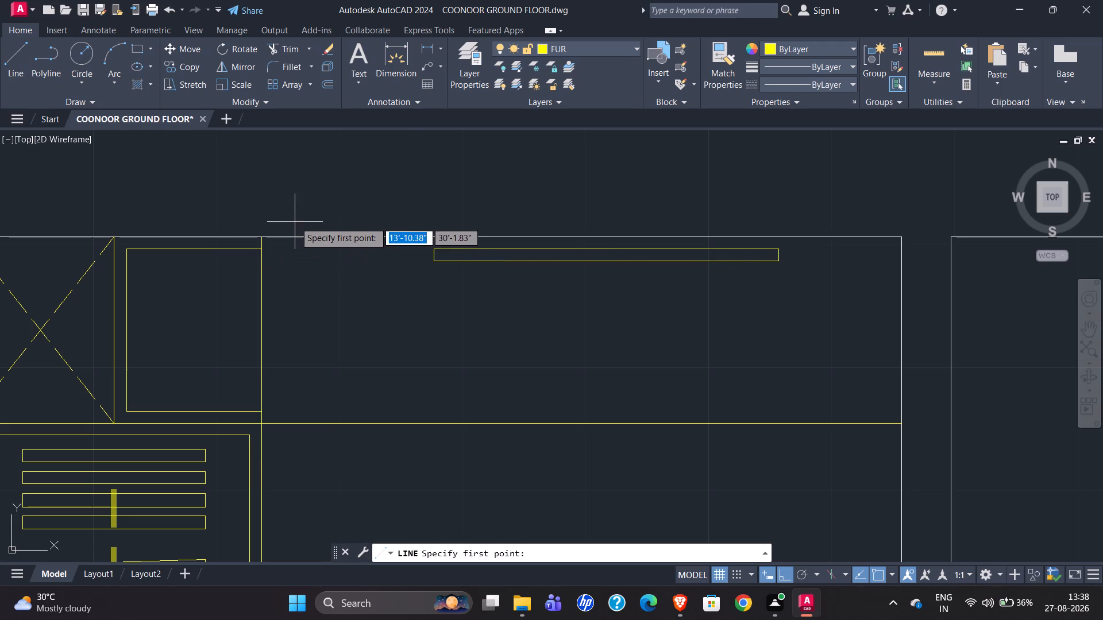
pyautogui.press('t')
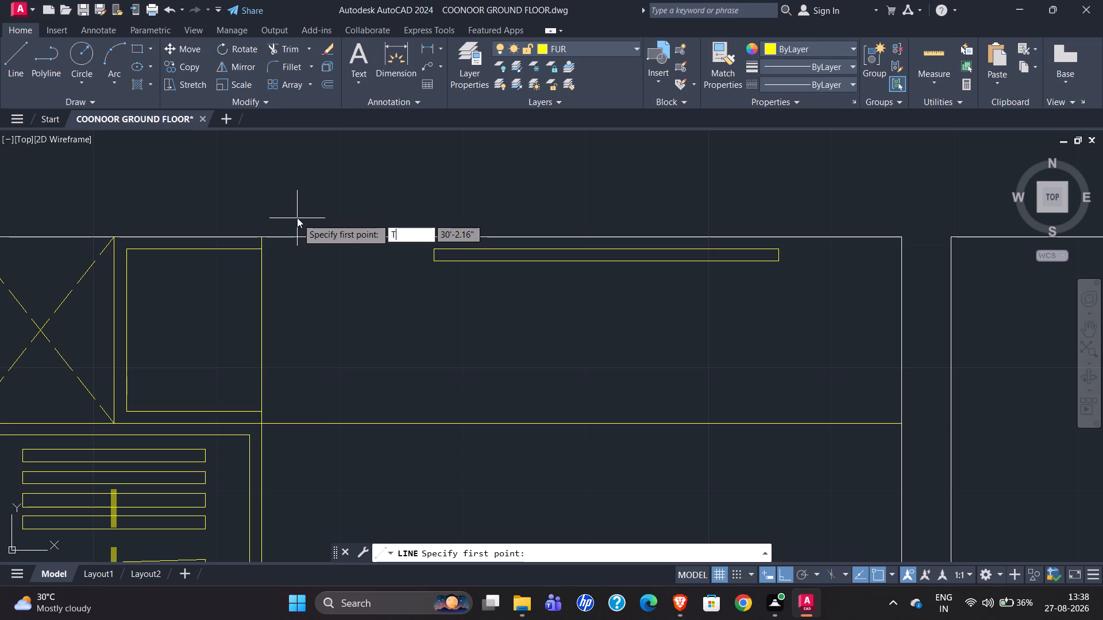
pyautogui.press('k')
pyautogui.press('Return')
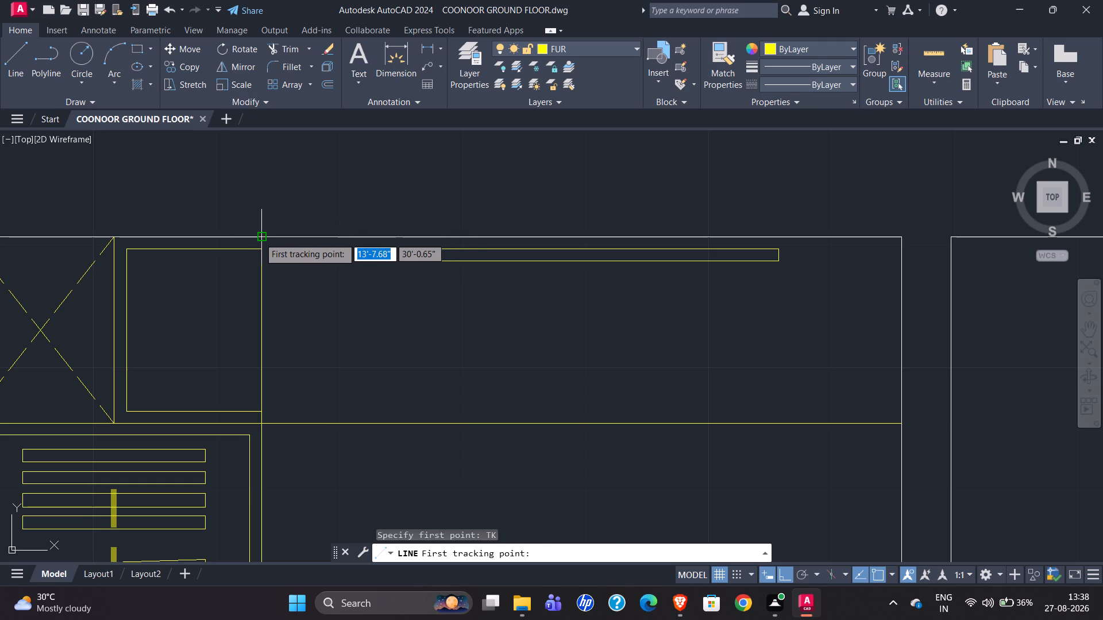
pyautogui.click(259, 238)
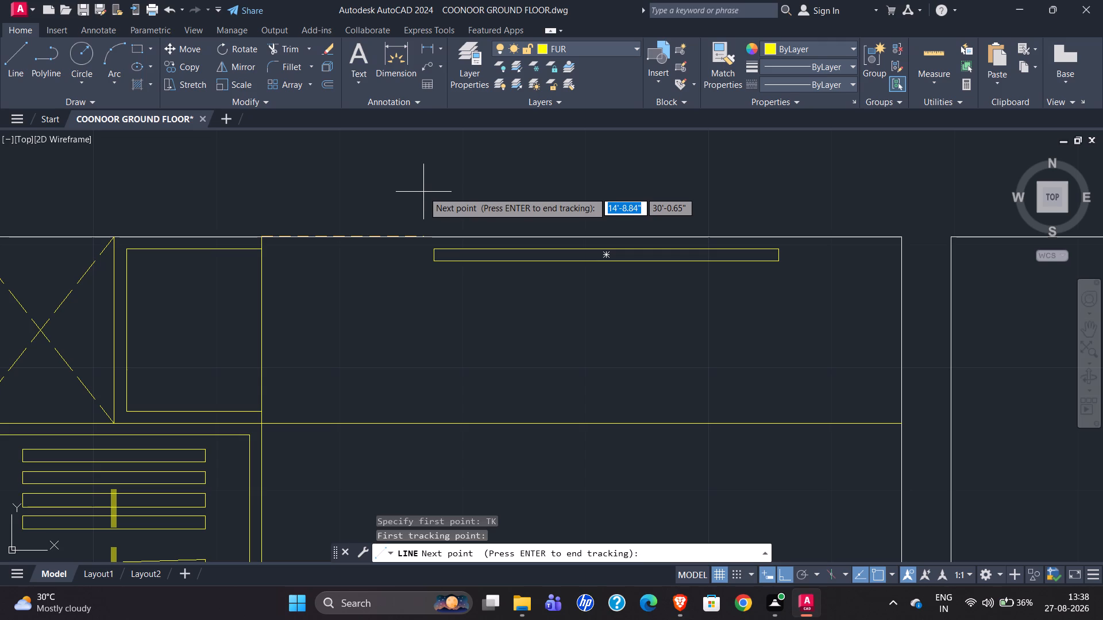
pyautogui.write("1'")
pyautogui.press('Return')
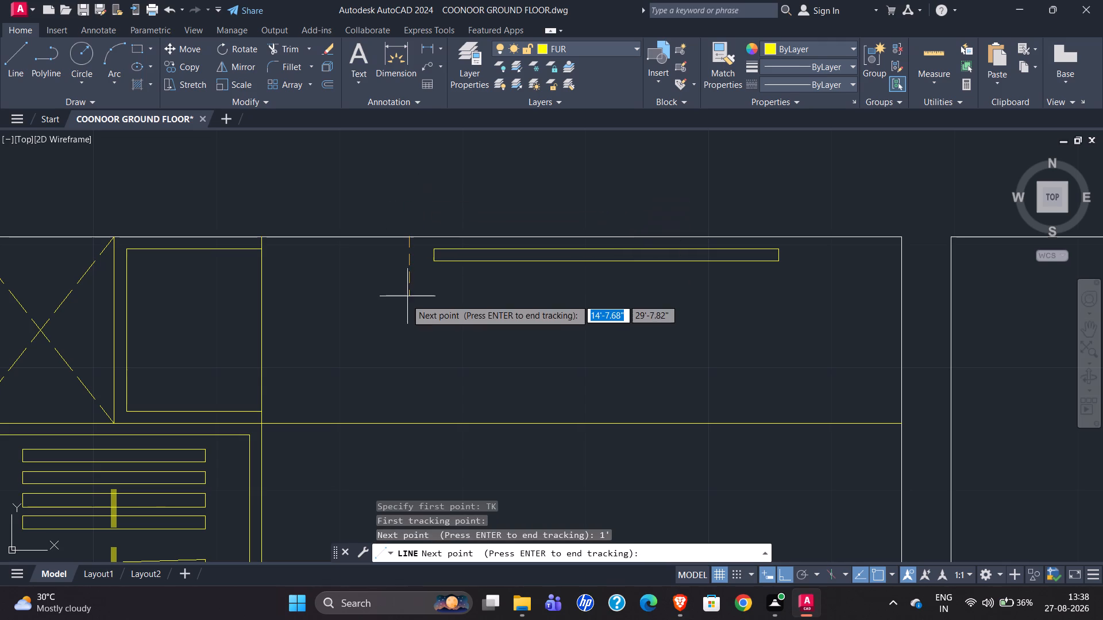
pyautogui.press('Return')
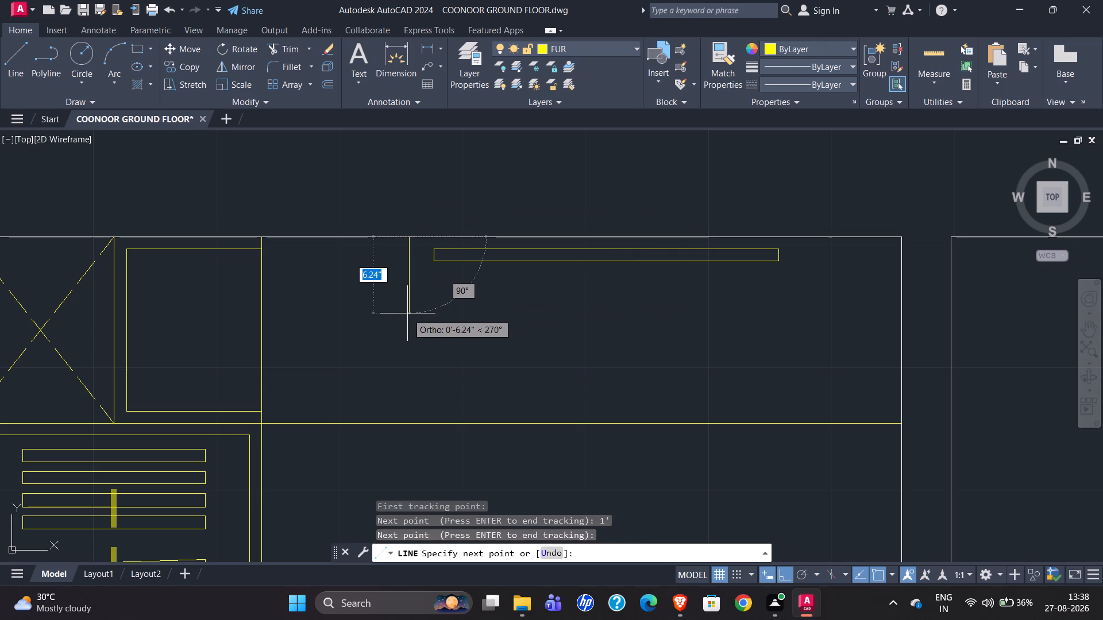
pyautogui.click(407, 313)
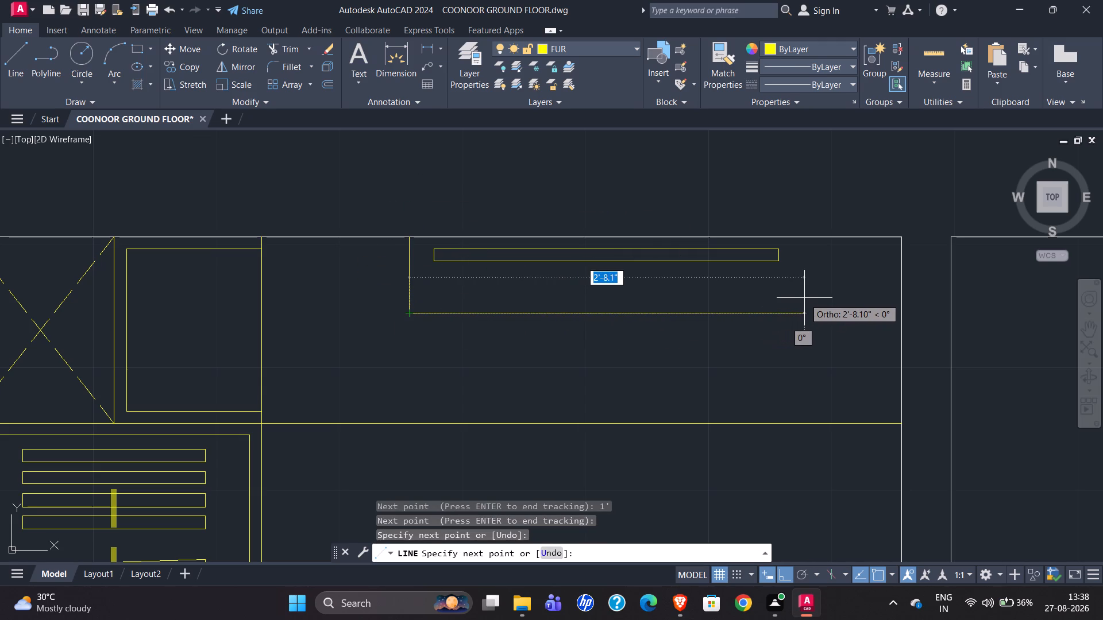
pyautogui.press('Escape')
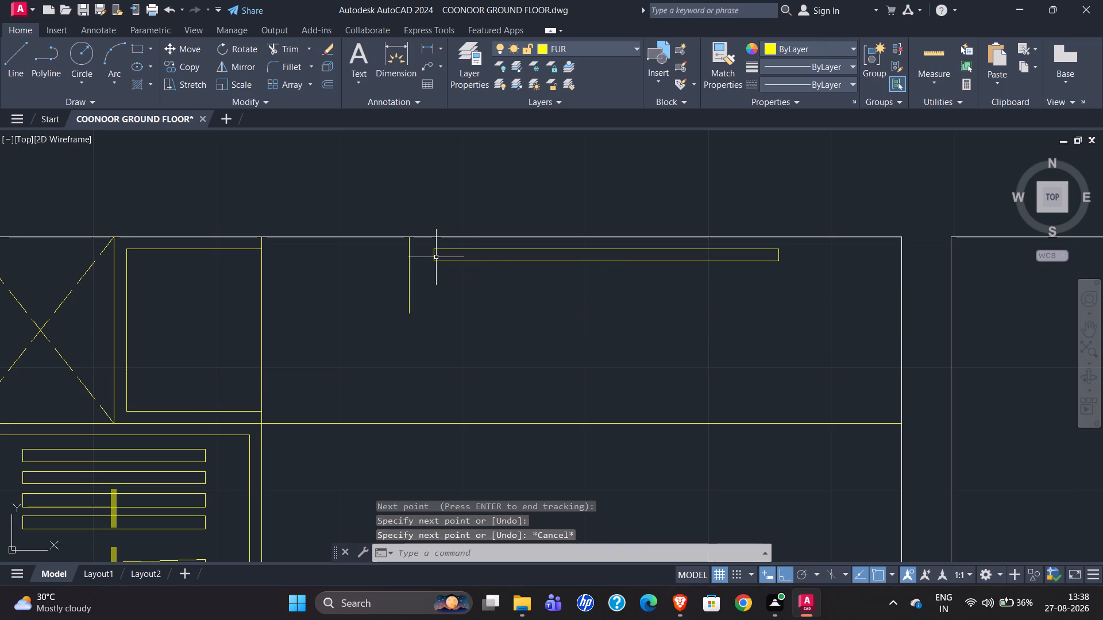
# Move the thin rectangle by its lower corner nearest the storage compartment so its end sits against the guide line.
pyautogui.click(432, 255)
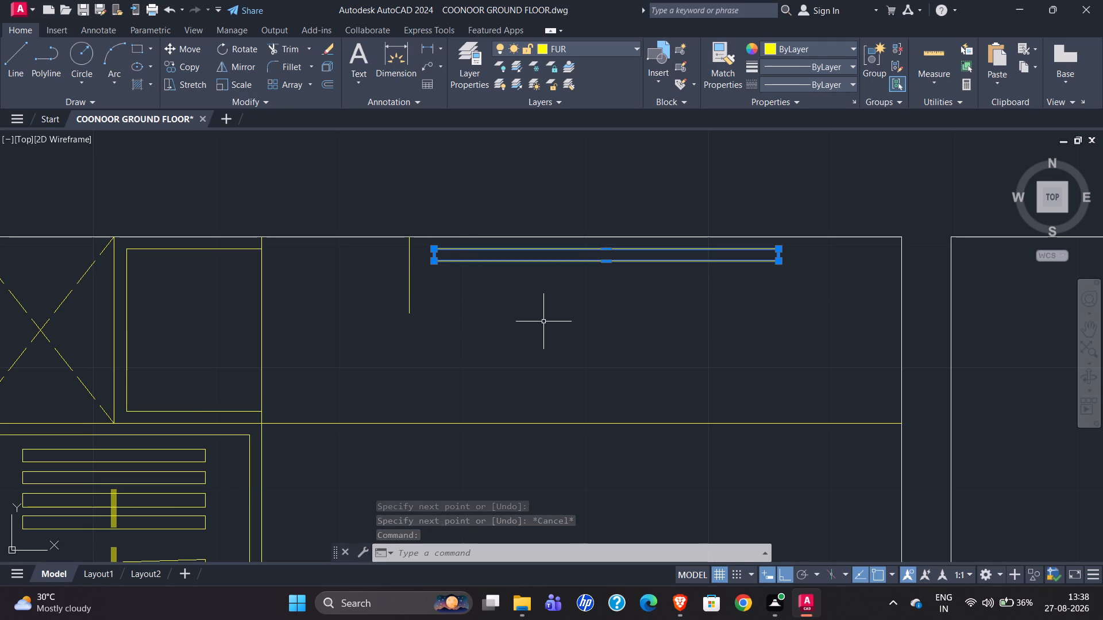
pyautogui.press('m')
pyautogui.press('Return')
pyautogui.scroll(2, 427, 253)
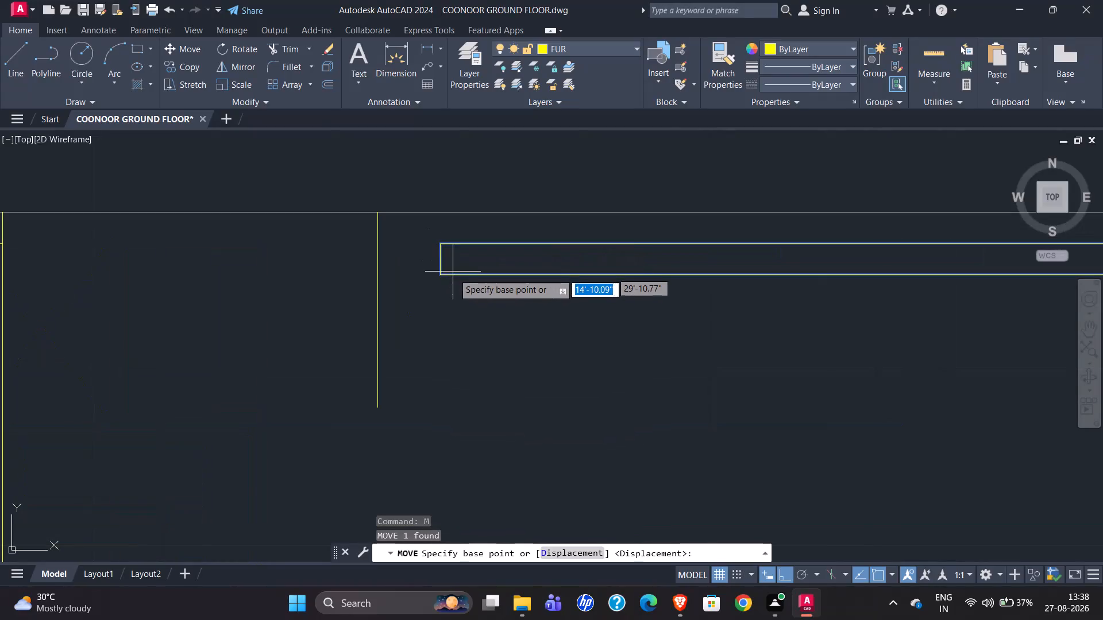
pyautogui.click(443, 275)
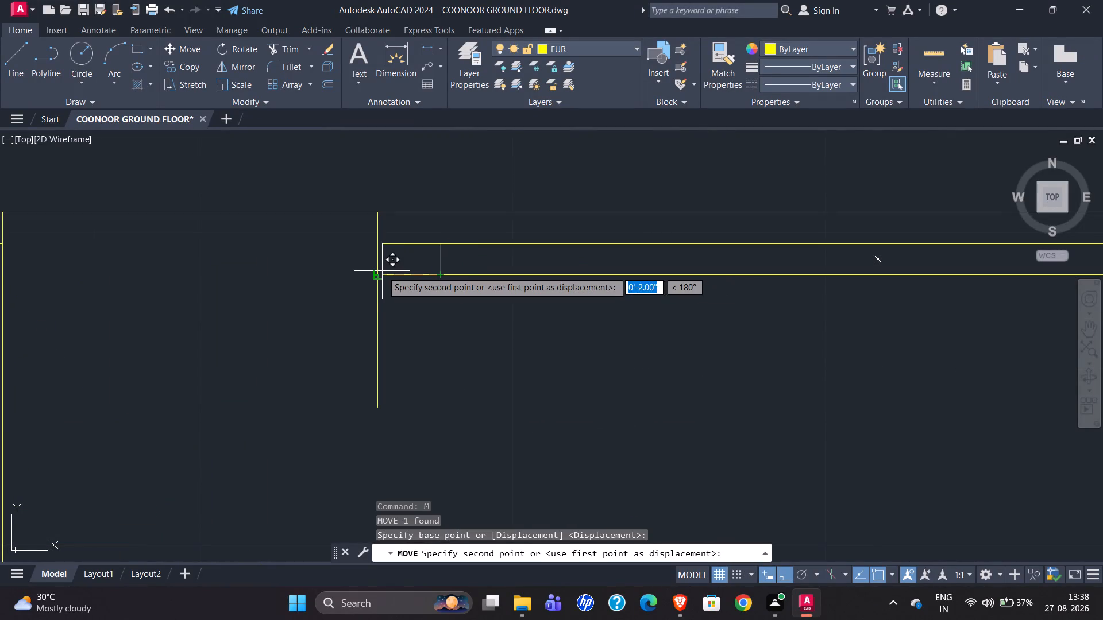
pyautogui.click(380, 271)
pyautogui.scroll(-3, 356, 307)
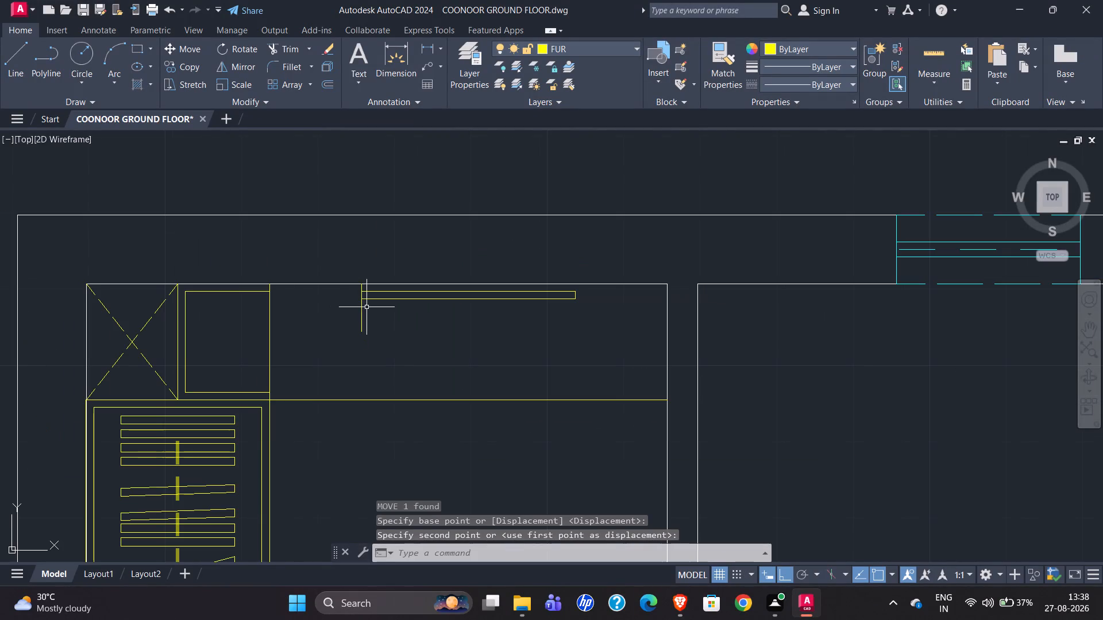
pyautogui.press('Escape')
# Delete the short guide line at the end of the wall strip.
pyautogui.click(361, 315)
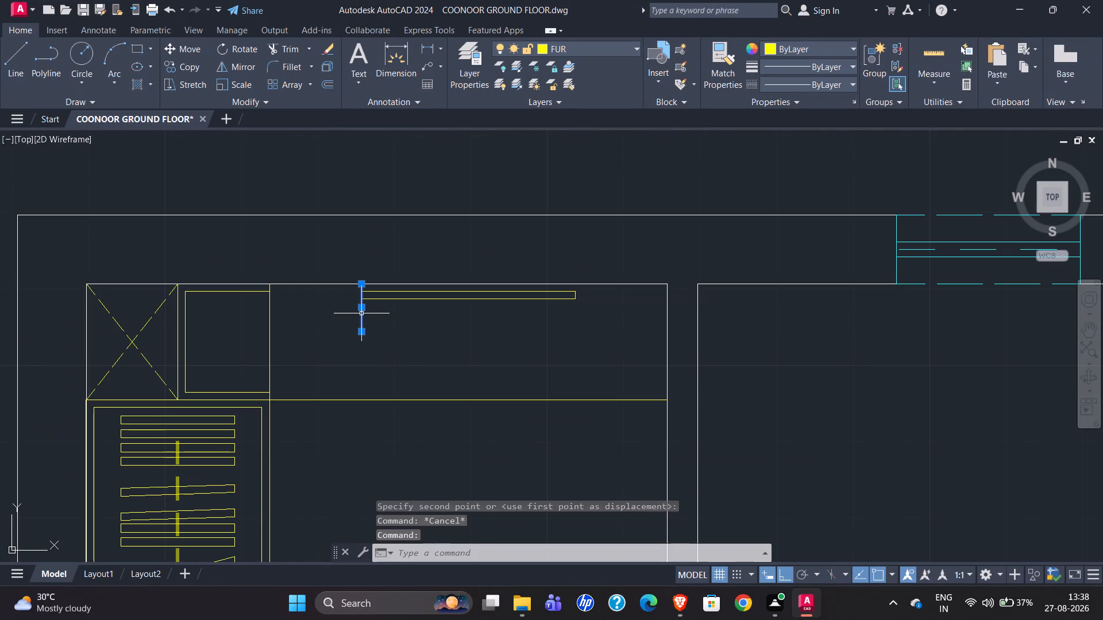
pyautogui.press('Delete')
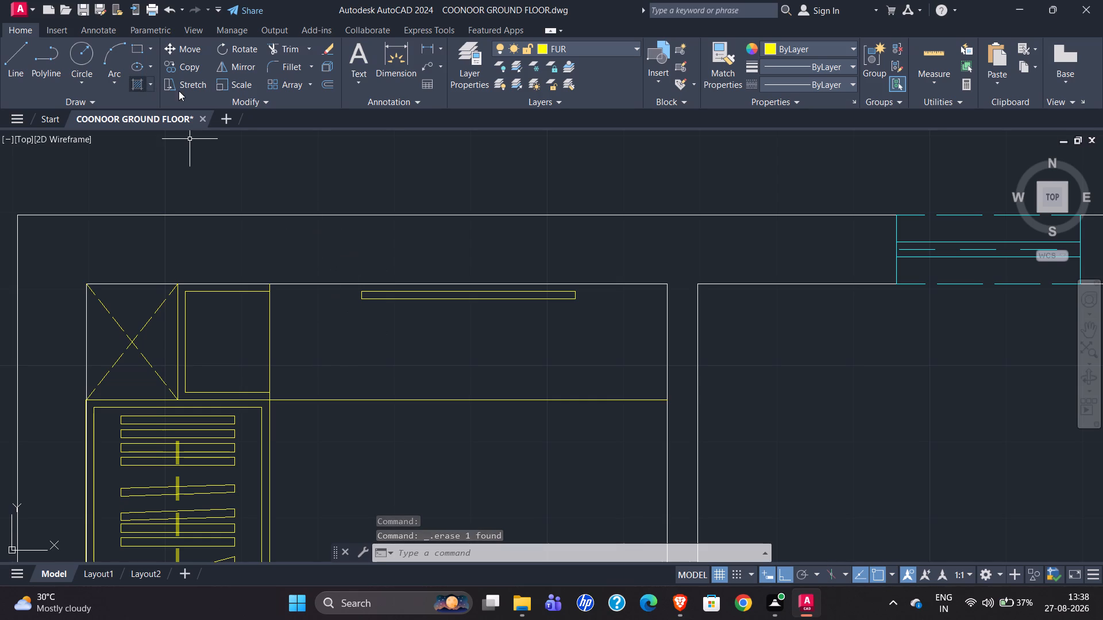
# Fill the thin wall strip with a SOLID hatch coloured ByLayer.
pyautogui.click(136, 87)
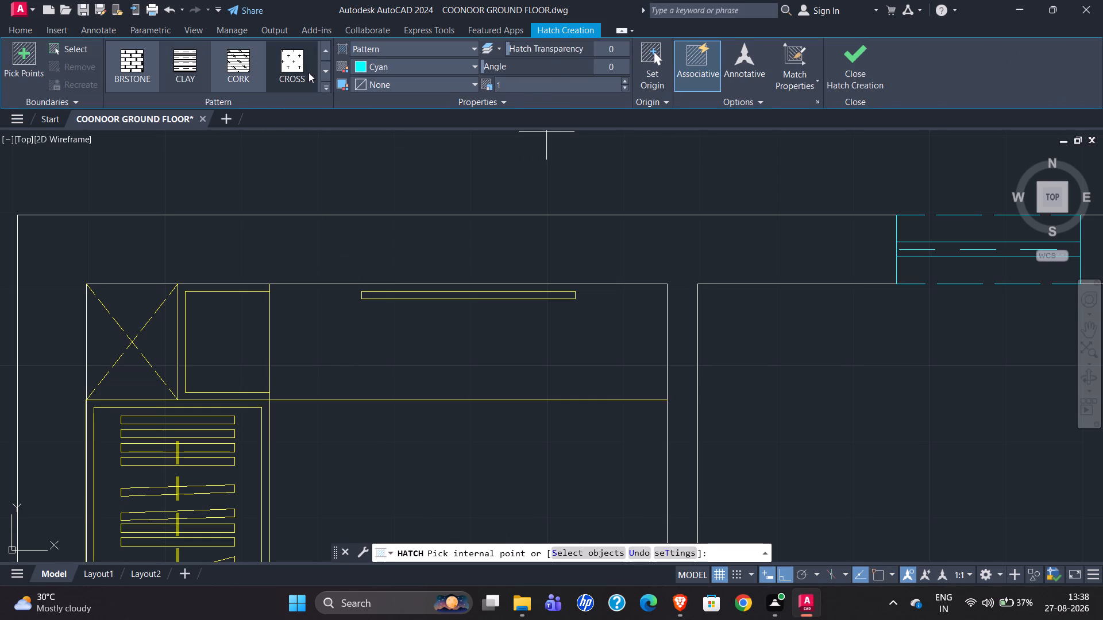
pyautogui.scroll(13, 244, 68)
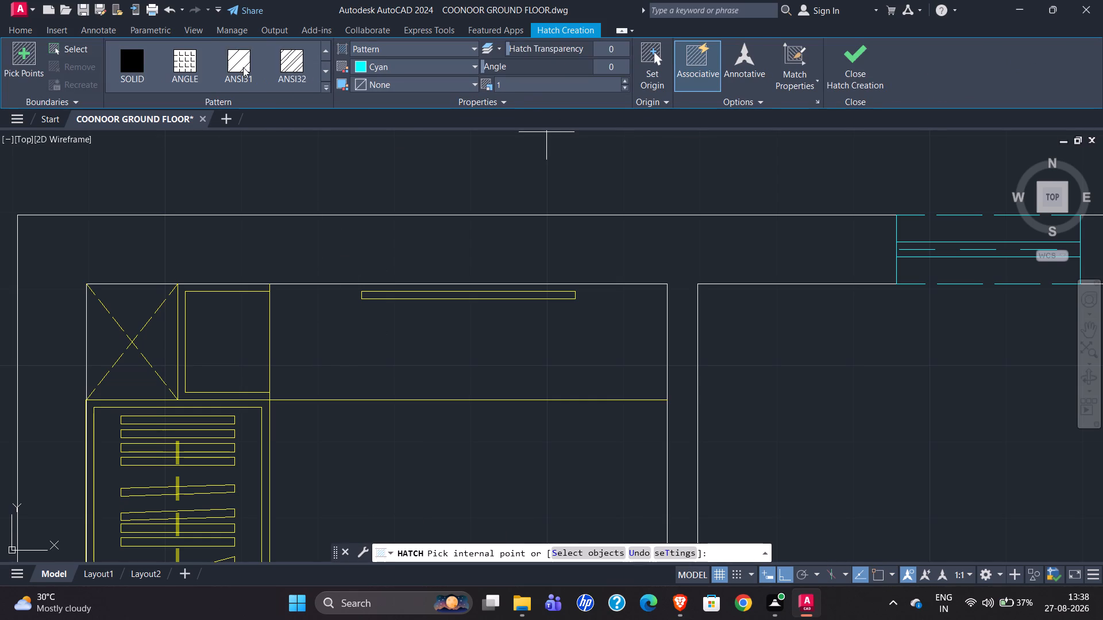
pyautogui.click(124, 72)
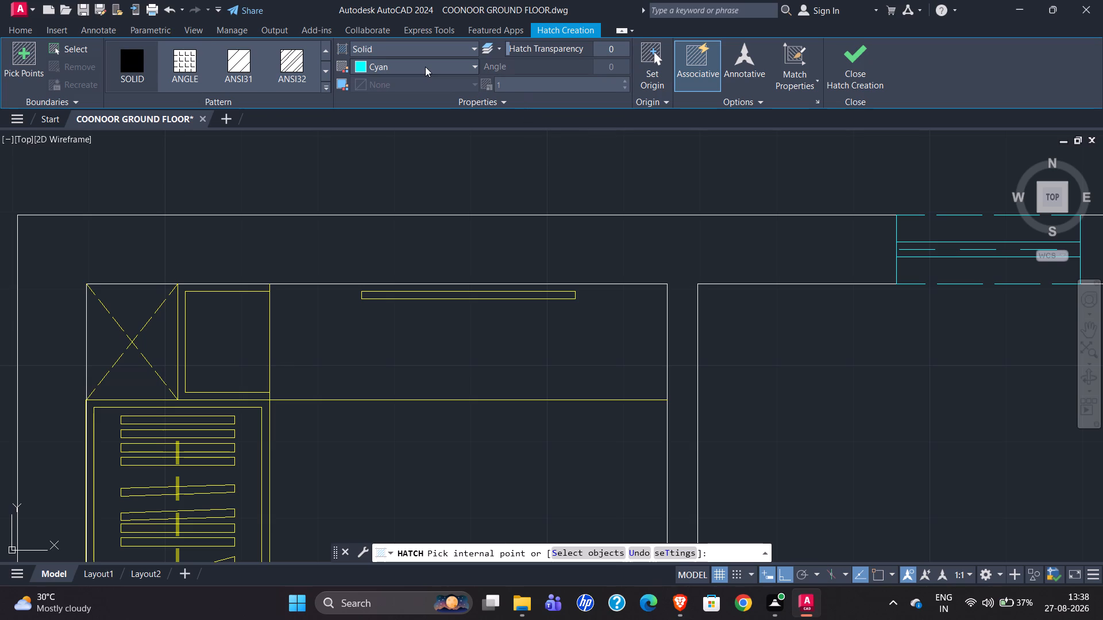
pyautogui.click(425, 67)
pyautogui.click(399, 82)
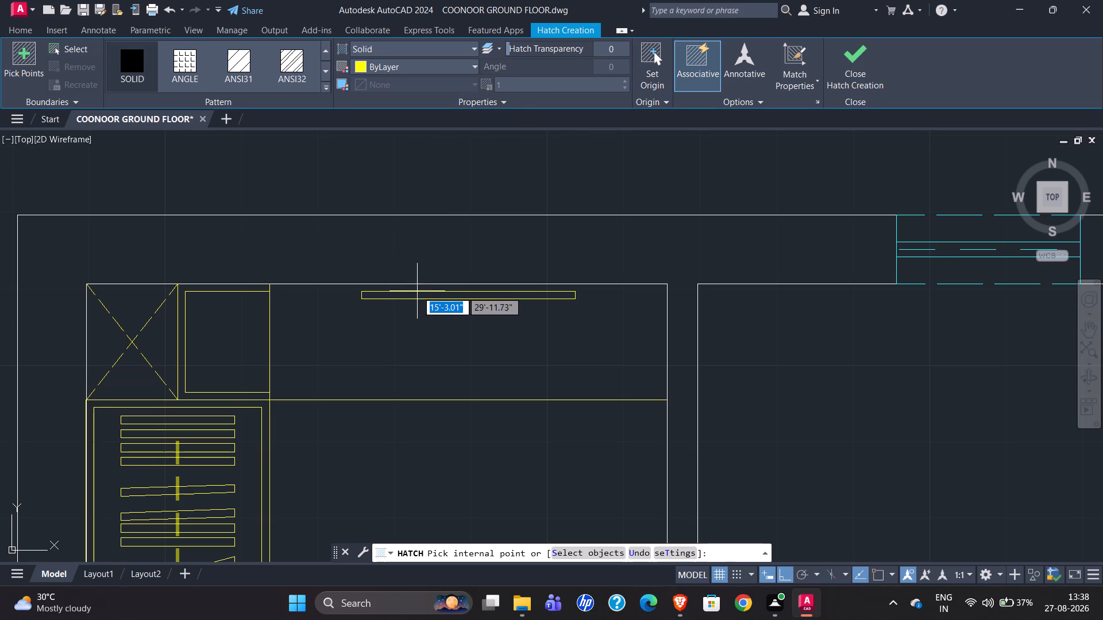
pyautogui.click(417, 294)
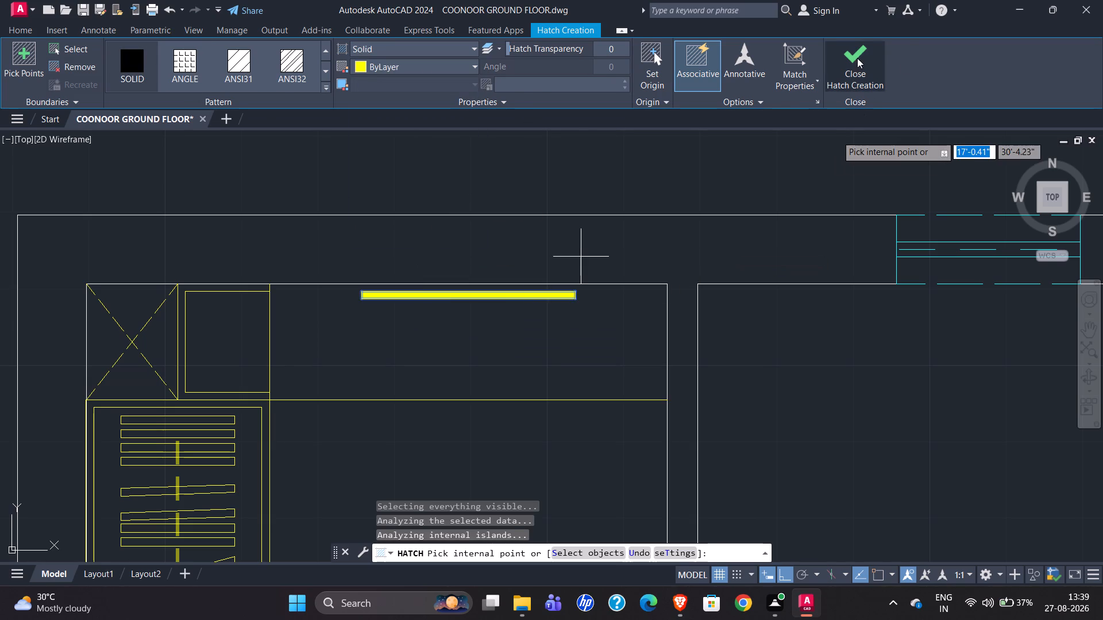
pyautogui.click(857, 58)
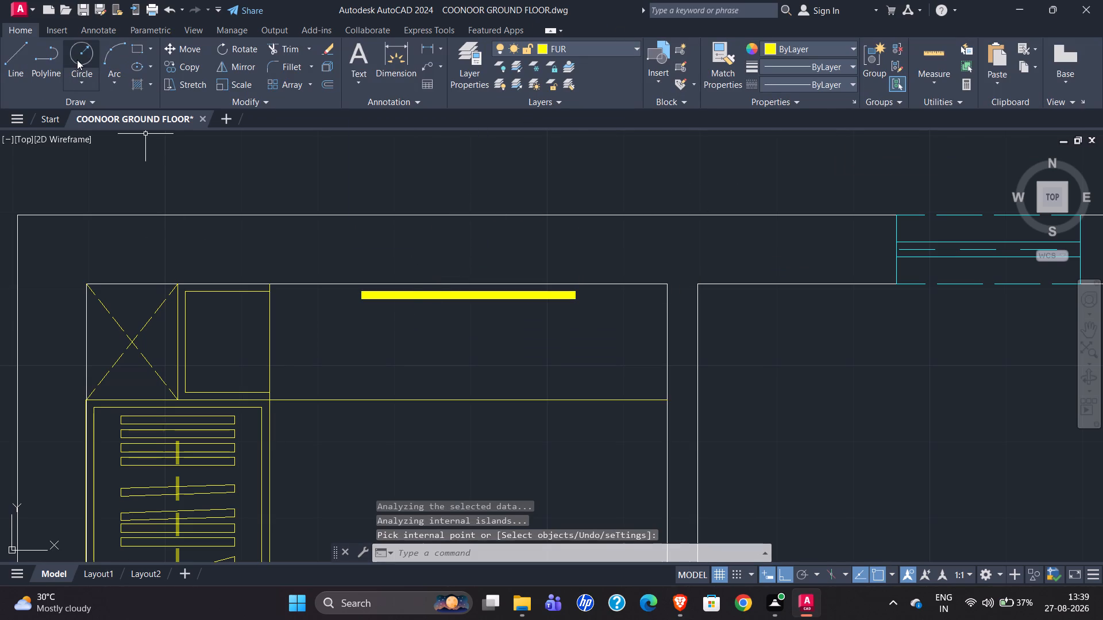
# Draw a circle of about 6.87" radius centred midway between the two ends of the dressing counter's front edge.
pyautogui.click(77, 60)
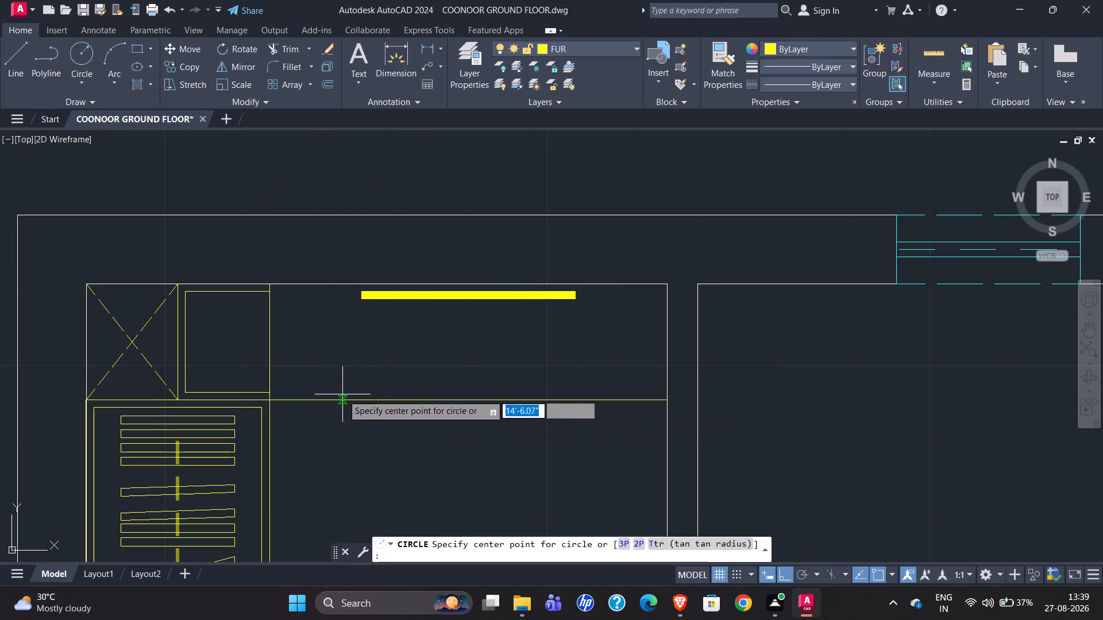
pyautogui.press('m')
pyautogui.press('2')
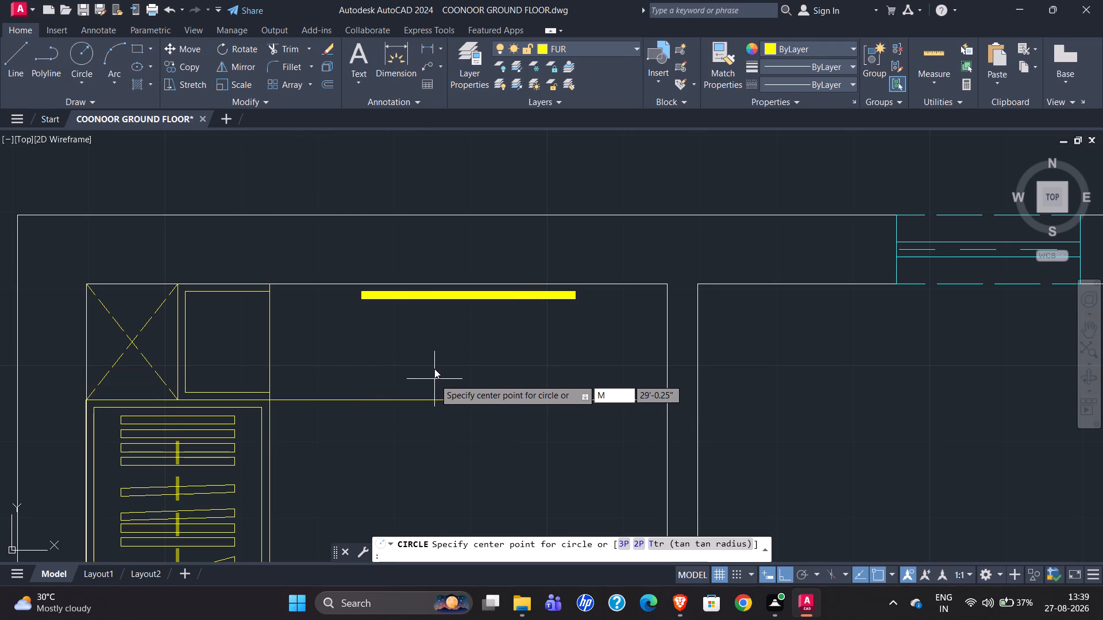
pyautogui.press('p')
pyautogui.press('Return')
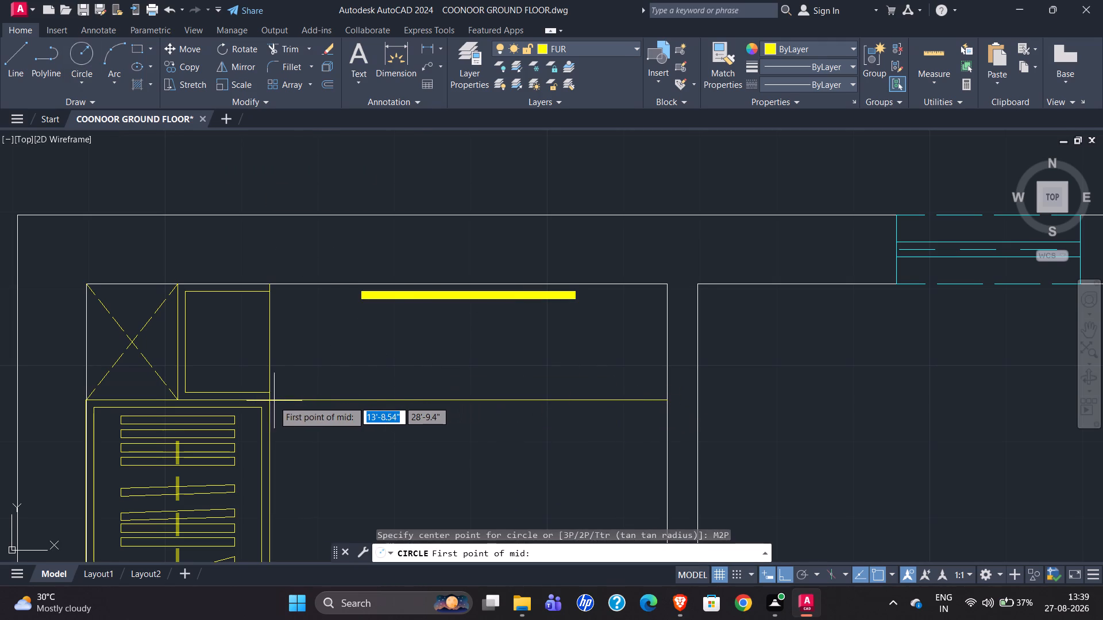
pyautogui.click(269, 401)
pyautogui.moveTo(670, 401); pyautogui.dragTo(659, 404)
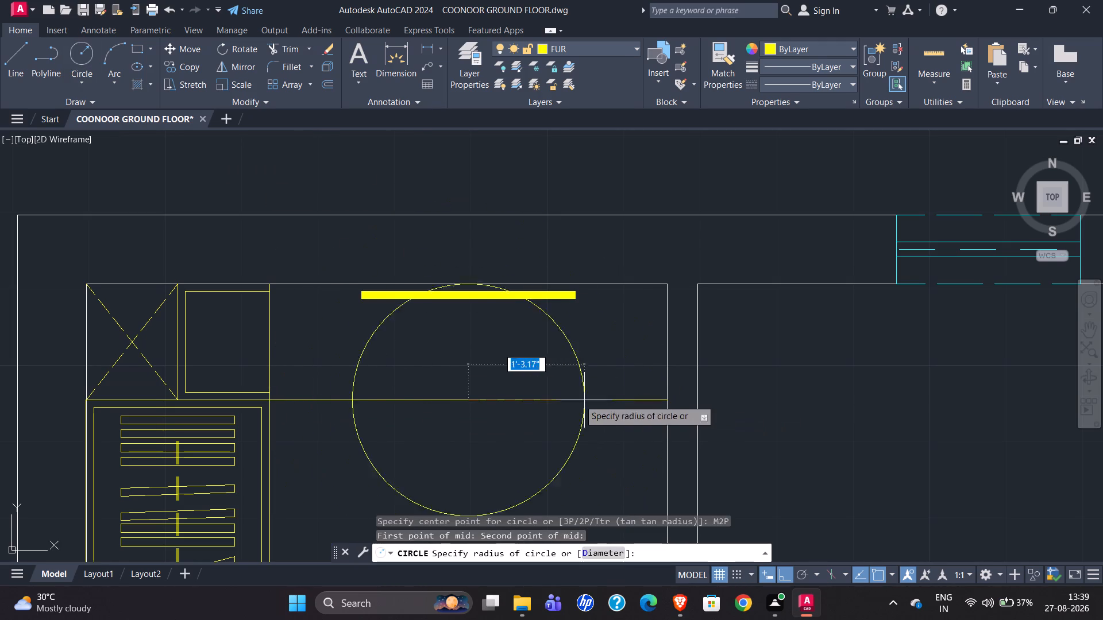
pyautogui.click(470, 453)
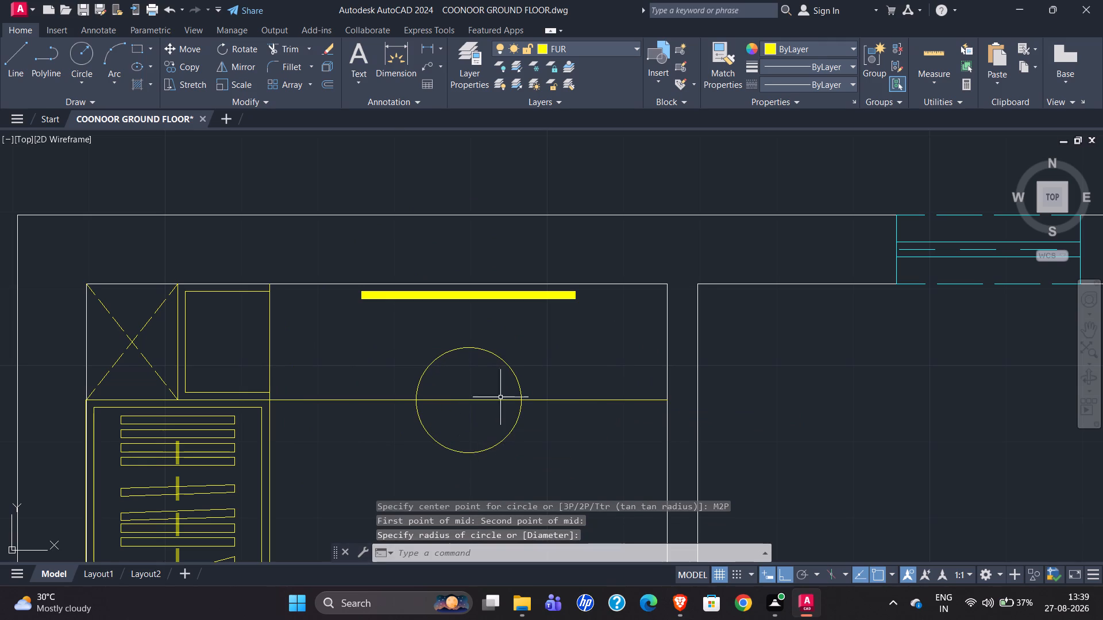
pyautogui.click(478, 346)
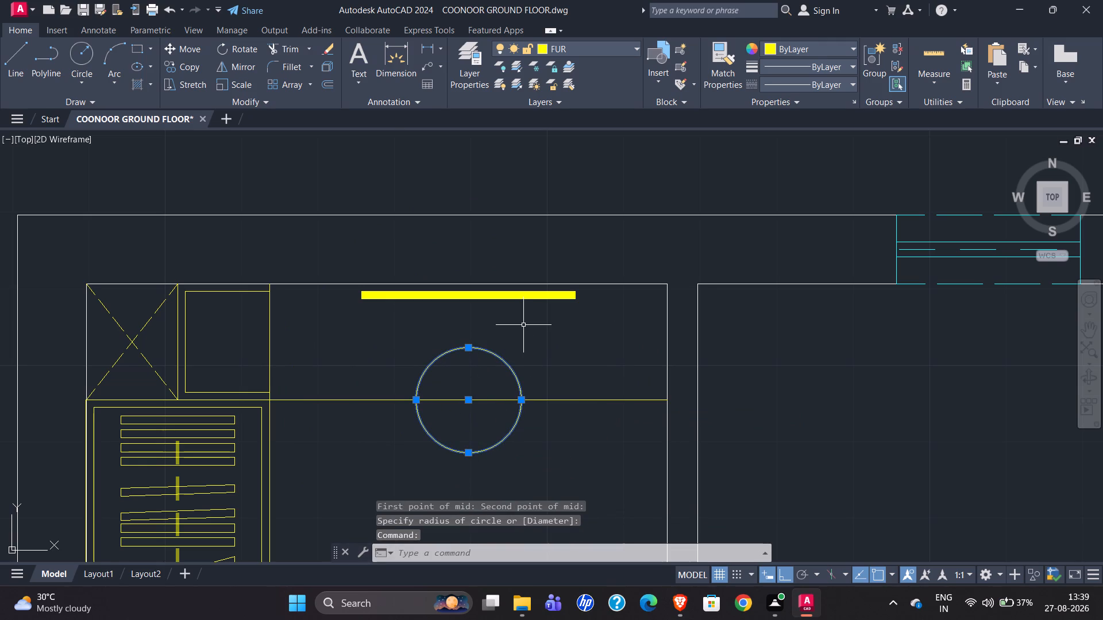
pyautogui.press('Escape')
# Draw a slightly larger concentric circle around the seat circle, from the same centre on the counter's front edge.
pyautogui.click(86, 55)
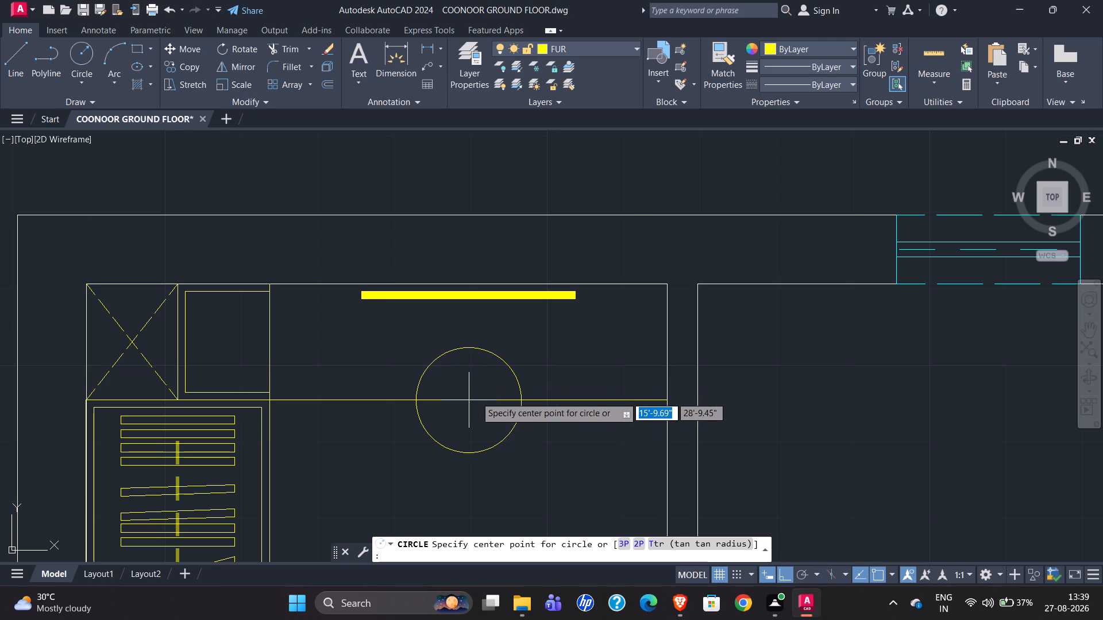
pyautogui.click(468, 399)
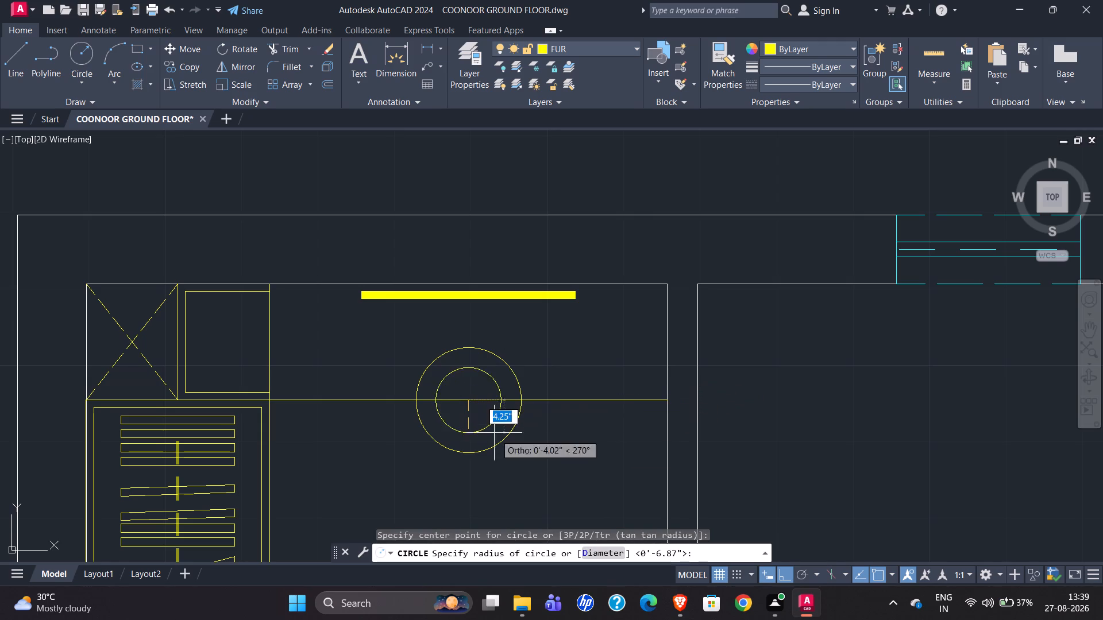
pyautogui.click(530, 466)
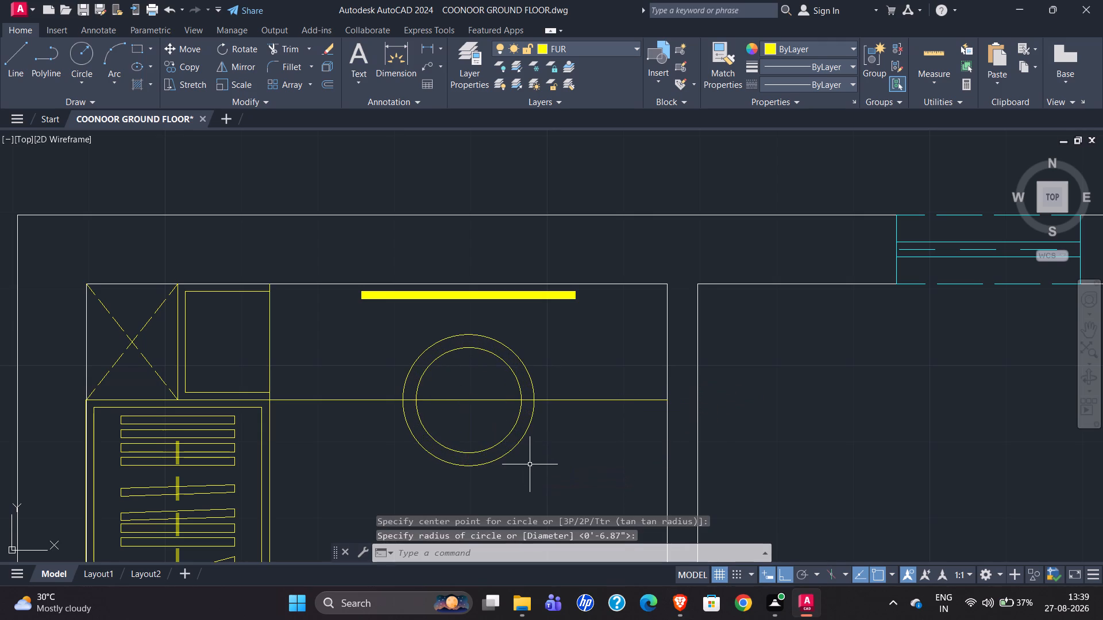
# Trim away the halves of both seat circles that lie inside the dressing counter.
pyautogui.write('TR')
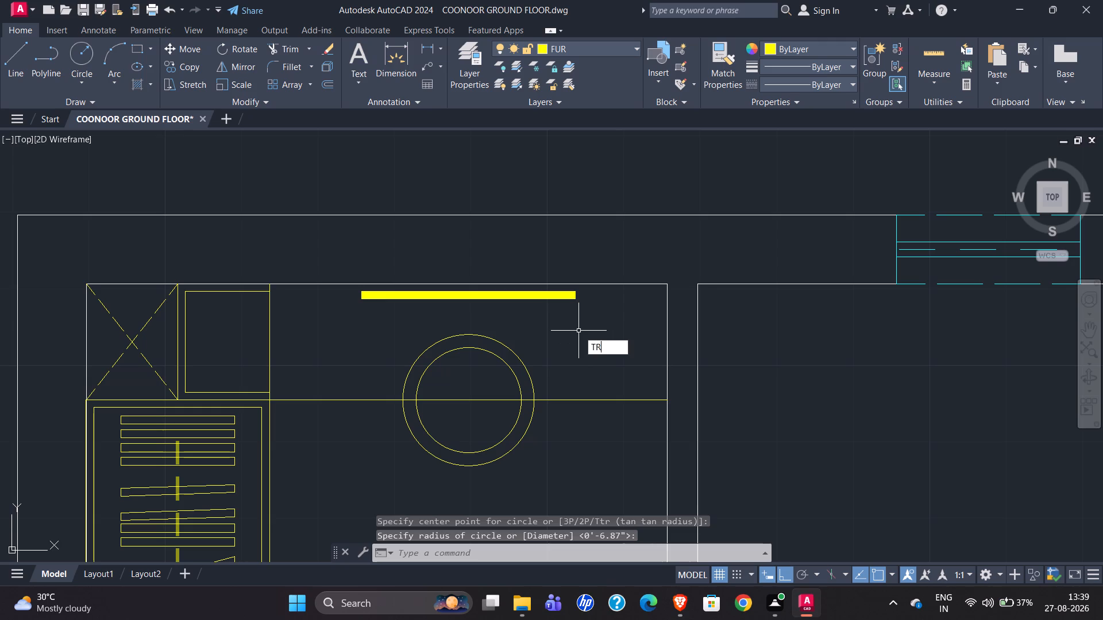
pyautogui.press('Return')
pyautogui.moveTo(574, 336); pyautogui.dragTo(393, 366)
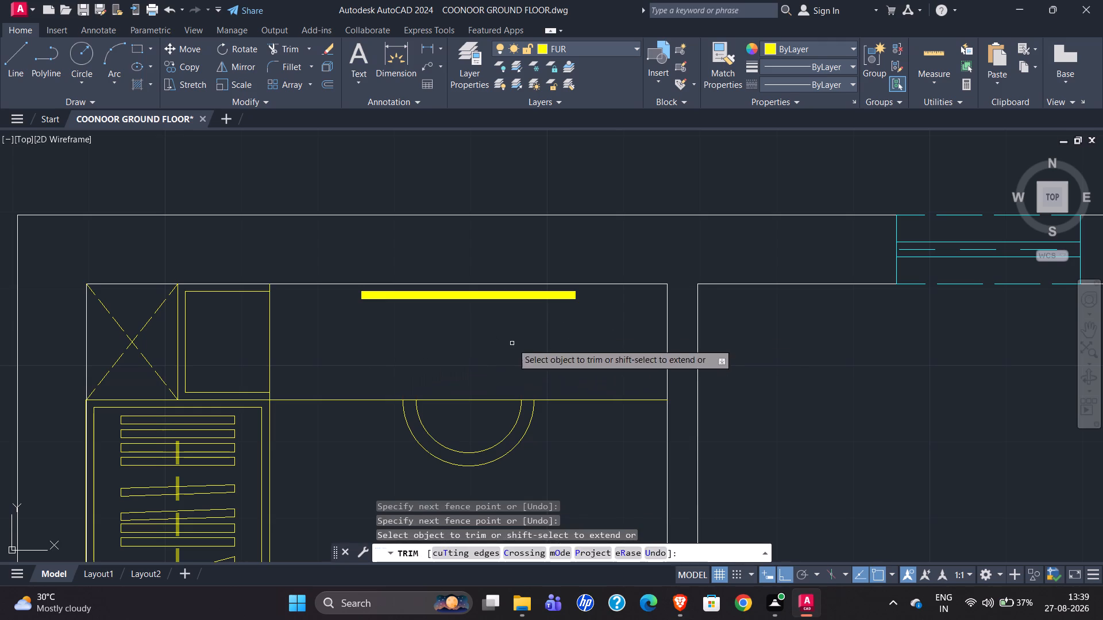
pyautogui.press('Escape')
# Examine the reference plan's toilet beside the dressing room, including its shower, WC and wash basin.
pyautogui.scroll(-2, 405, 226)
pyautogui.scroll(-3, 626, 222)
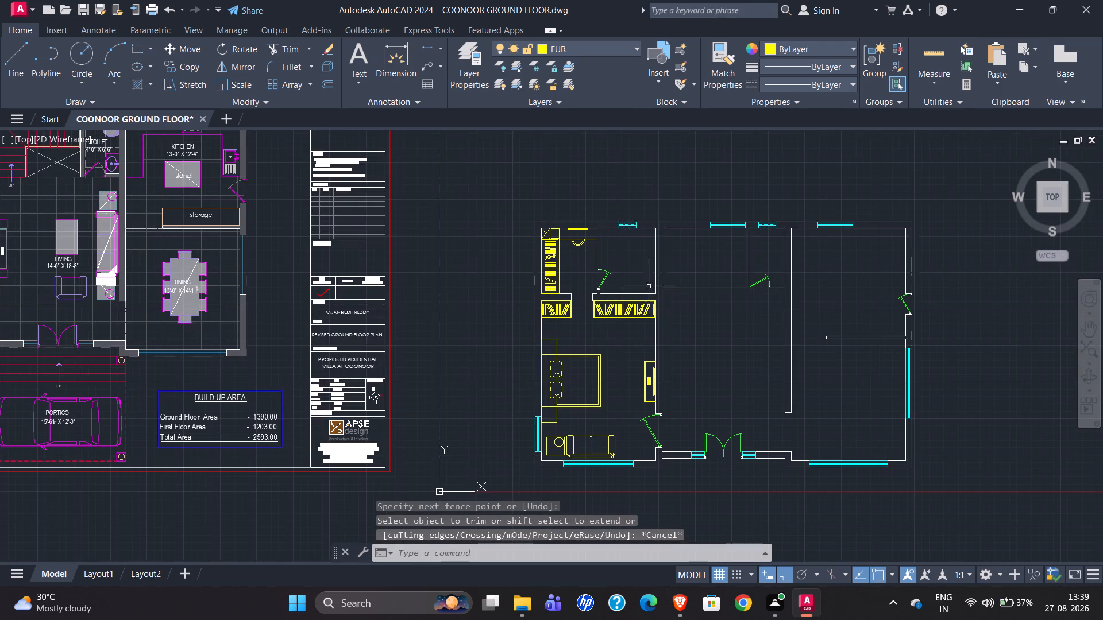
pyautogui.scroll(-1, 620, 295)
pyautogui.scroll(3, 211, 182)
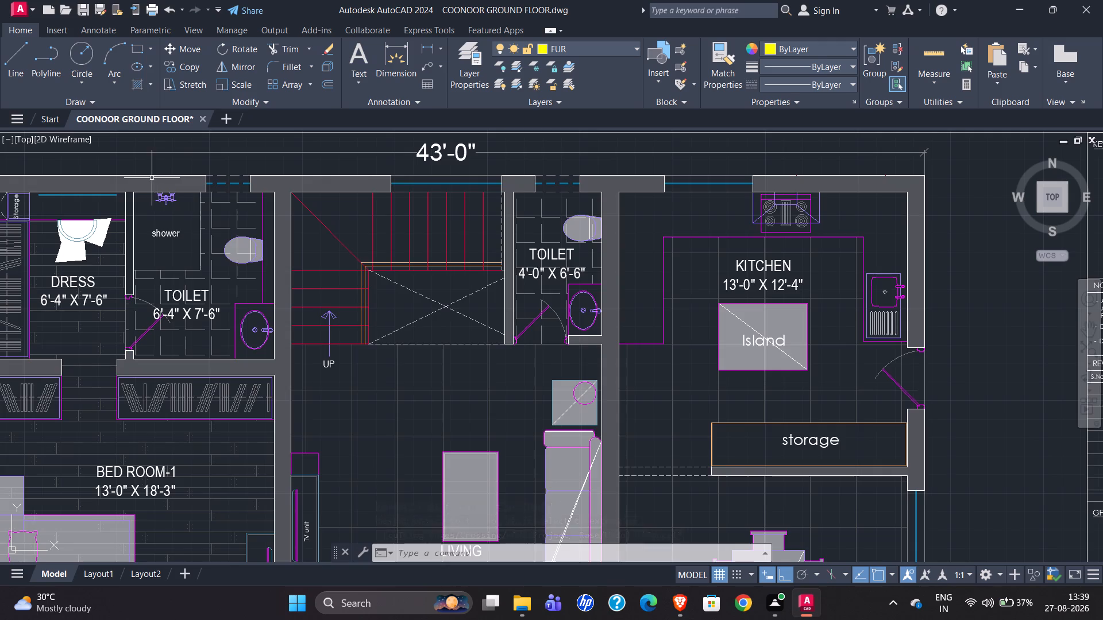
pyautogui.scroll(-1, 152, 178)
pyautogui.scroll(-1, 44, 204)
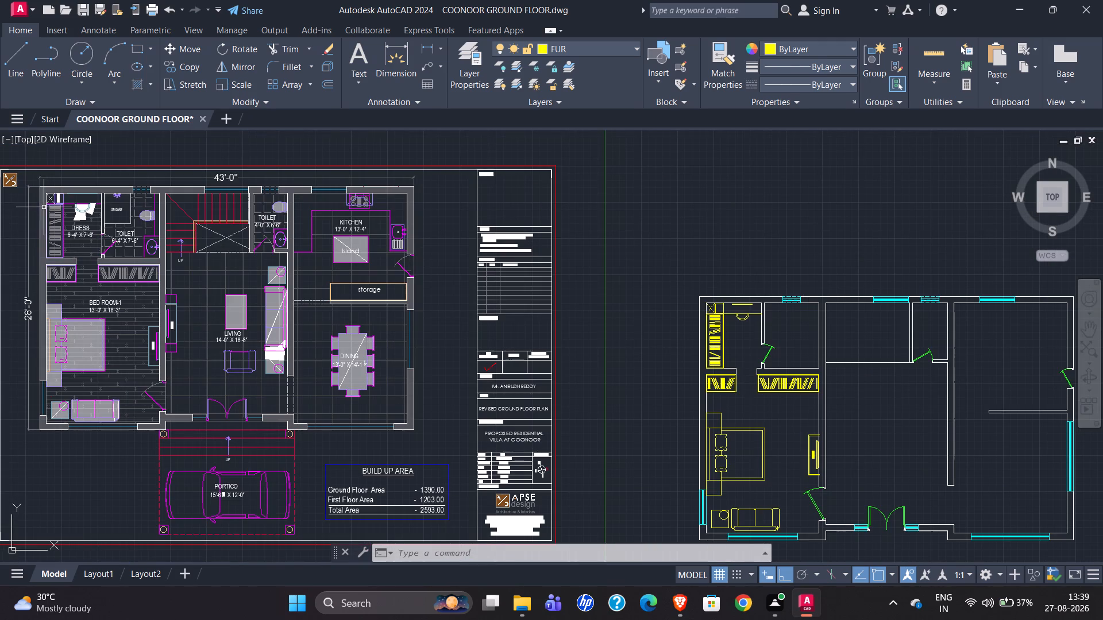
pyautogui.scroll(4, 60, 206)
pyautogui.scroll(-1, 67, 201)
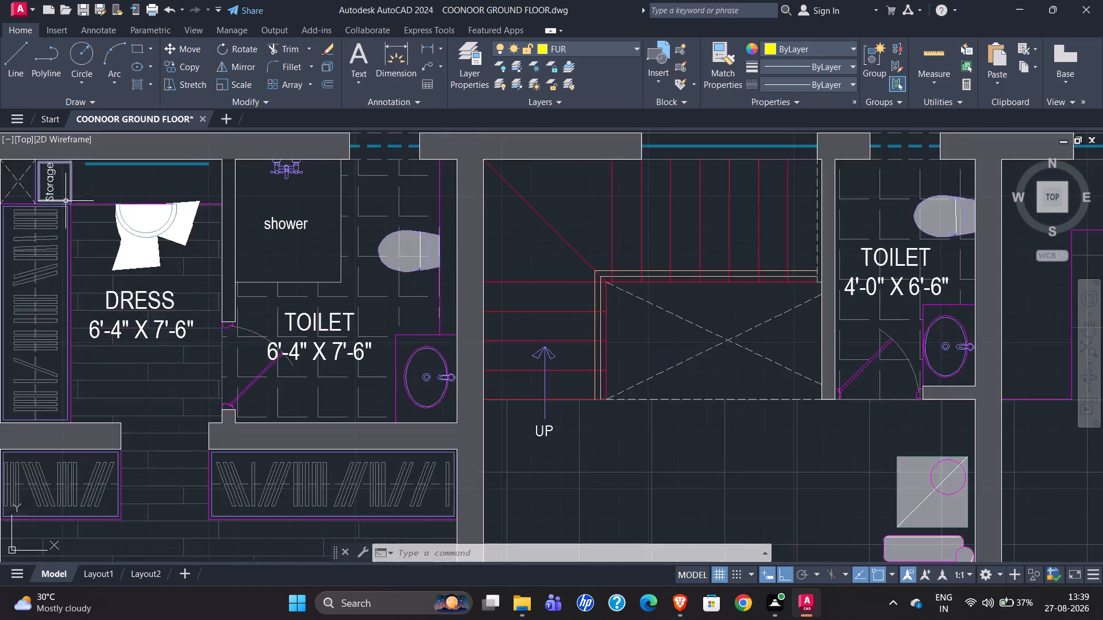
pyautogui.scroll(-1, 65, 201)
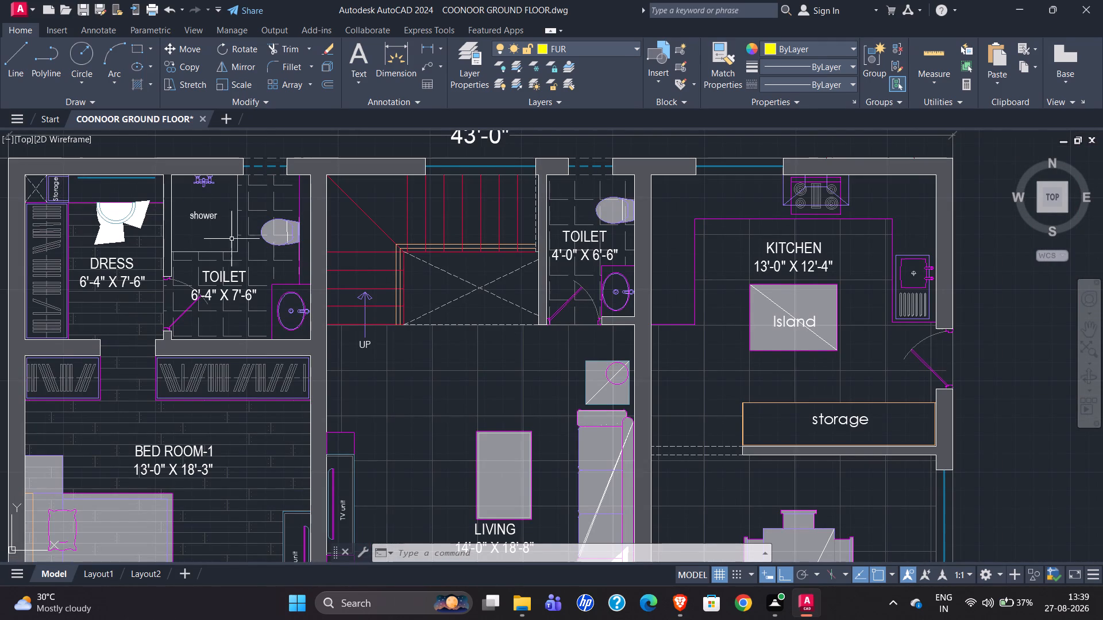
pyautogui.scroll(2, 231, 240)
pyautogui.scroll(-2, 47, 274)
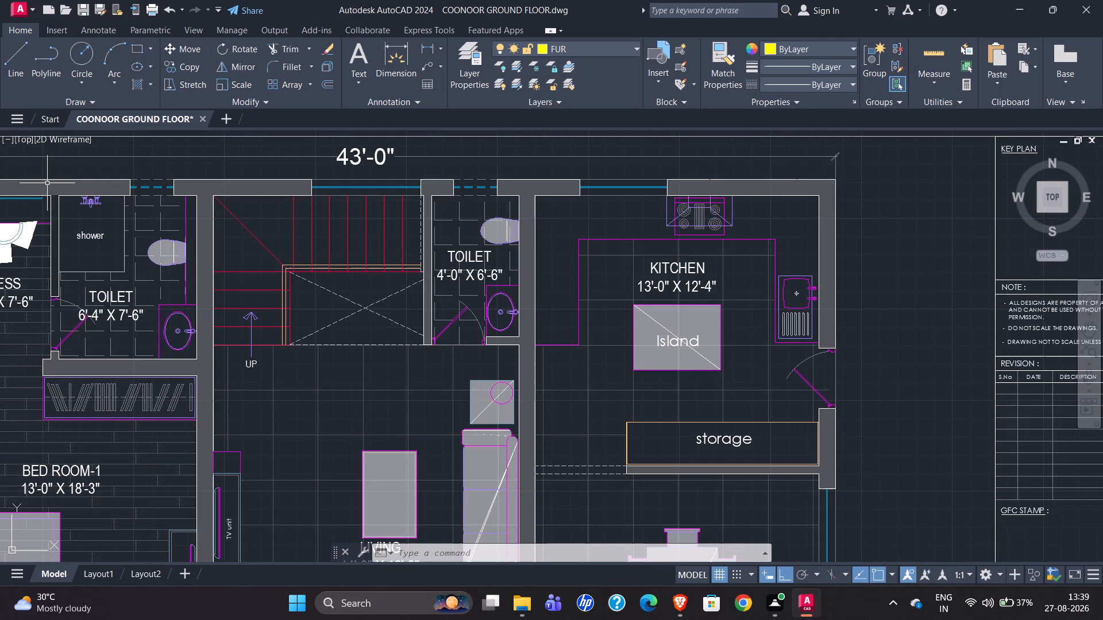
pyautogui.scroll(4, 71, 211)
pyautogui.scroll(-1, 94, 228)
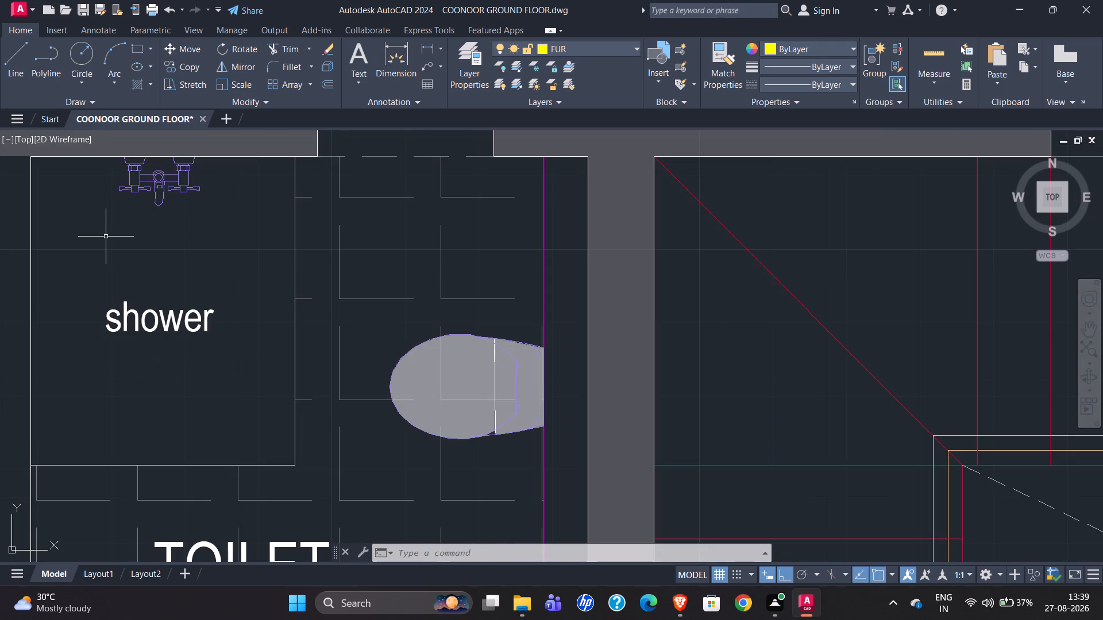
# Select the shower mixer, the shower enclosure outline and the ledge line behind the WC in the reference plan's 6'-4" x 7'-6" toilet.
pyautogui.scroll(2, 92, 144)
pyautogui.moveTo(140, 152); pyautogui.dragTo(143, 167)
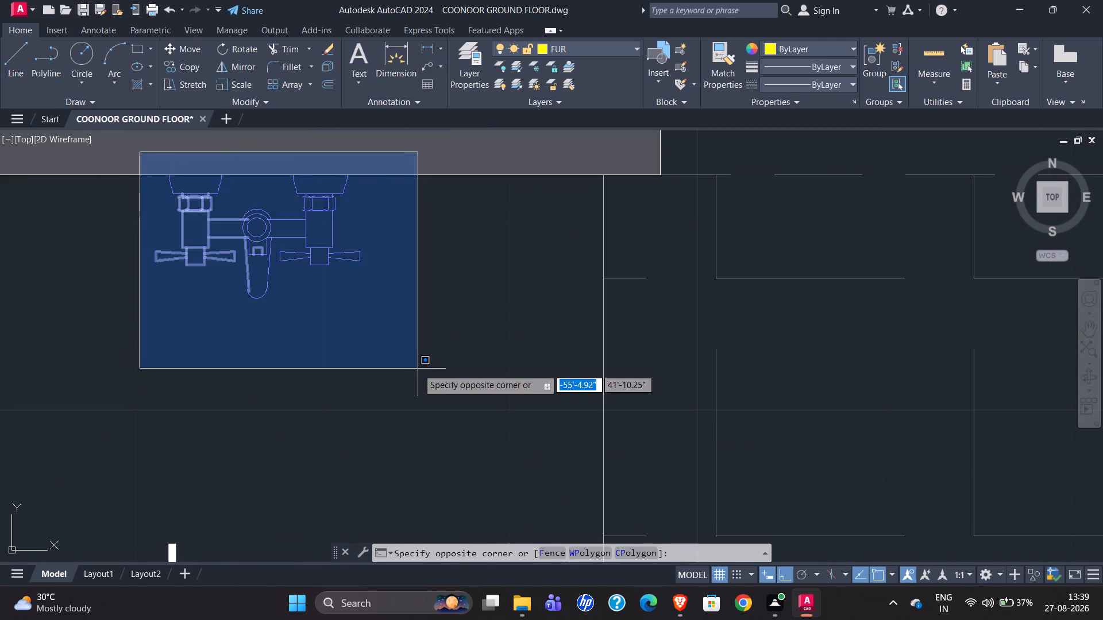
pyautogui.click(431, 365)
pyautogui.scroll(-2, 380, 197)
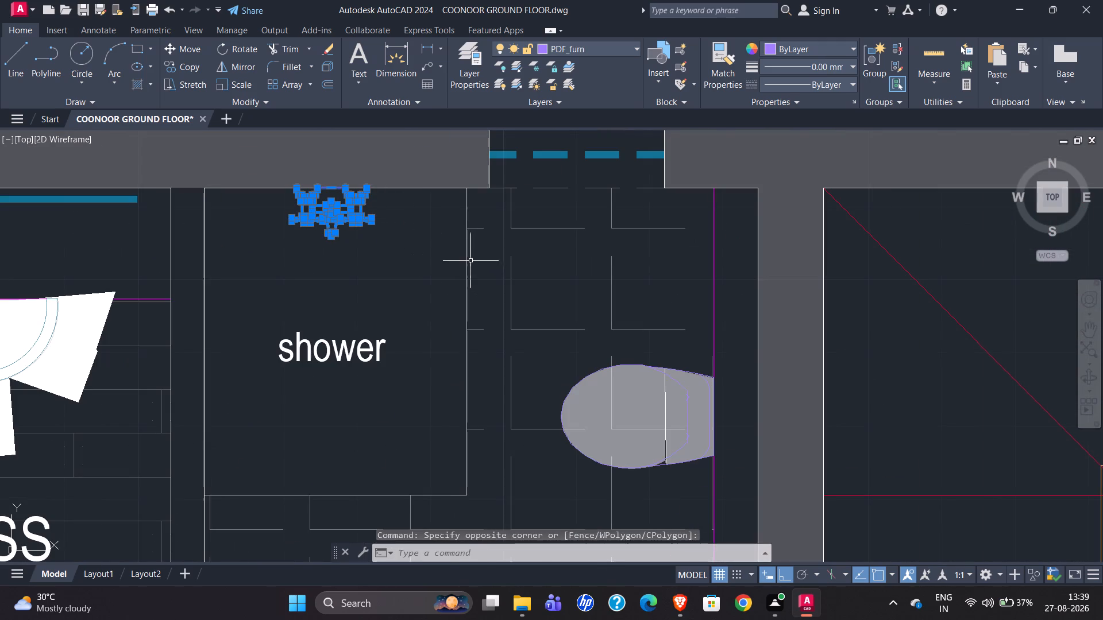
pyautogui.click(465, 252)
pyautogui.scroll(-3, 326, 242)
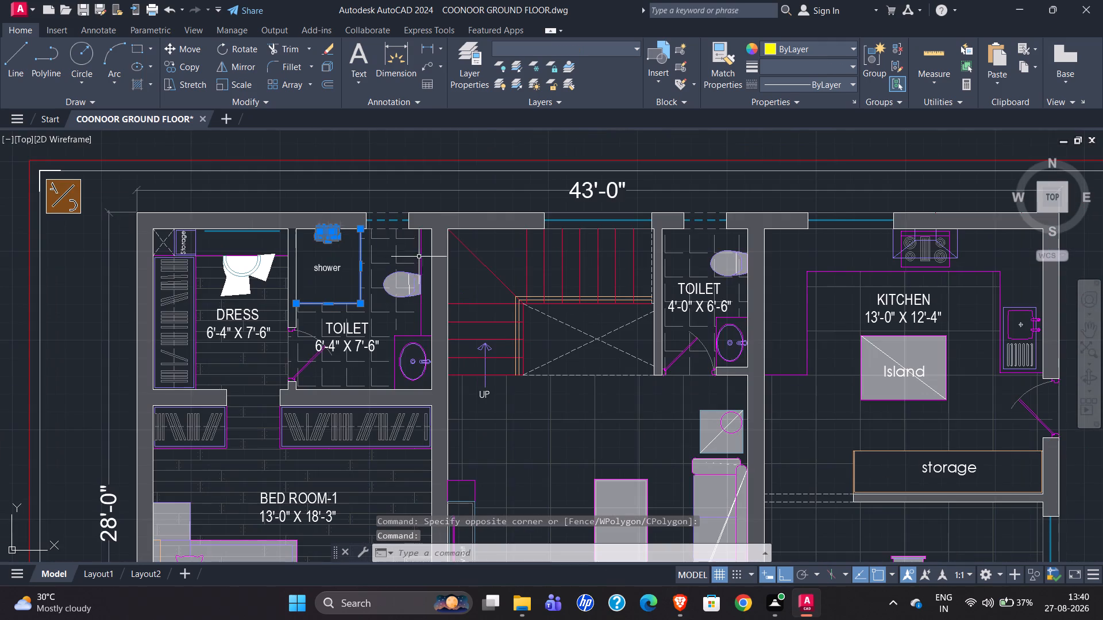
pyautogui.scroll(2, 417, 265)
pyautogui.click(424, 255)
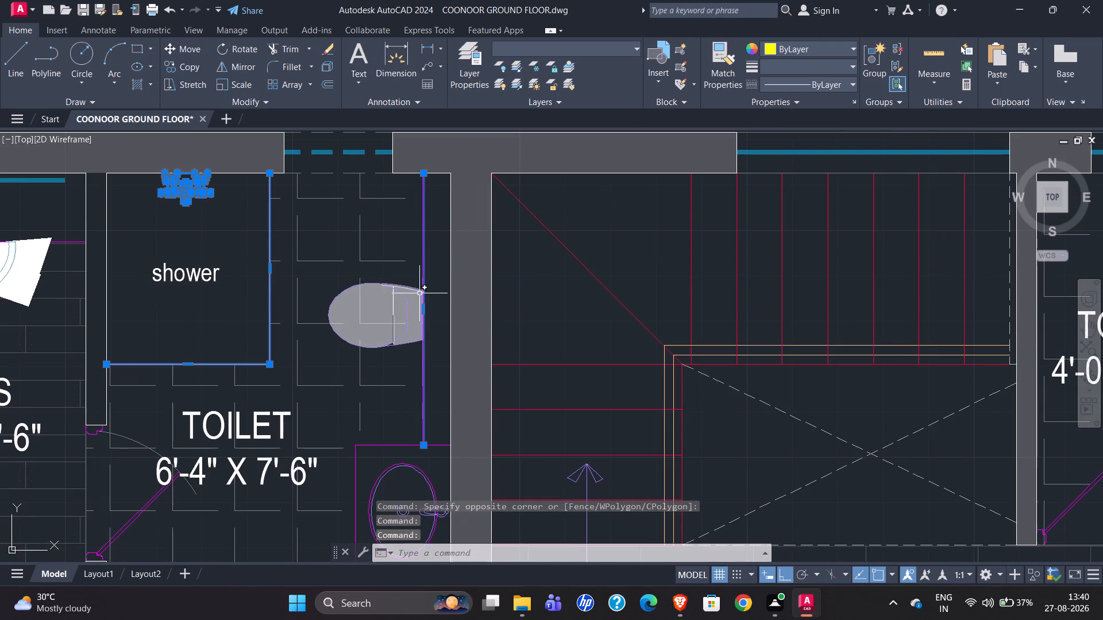
# Add the WC's side curves, cistern lines and rounded bowl outline in the reference toilet to the selection.
pyautogui.scroll(4, 421, 294)
pyautogui.click(392, 267)
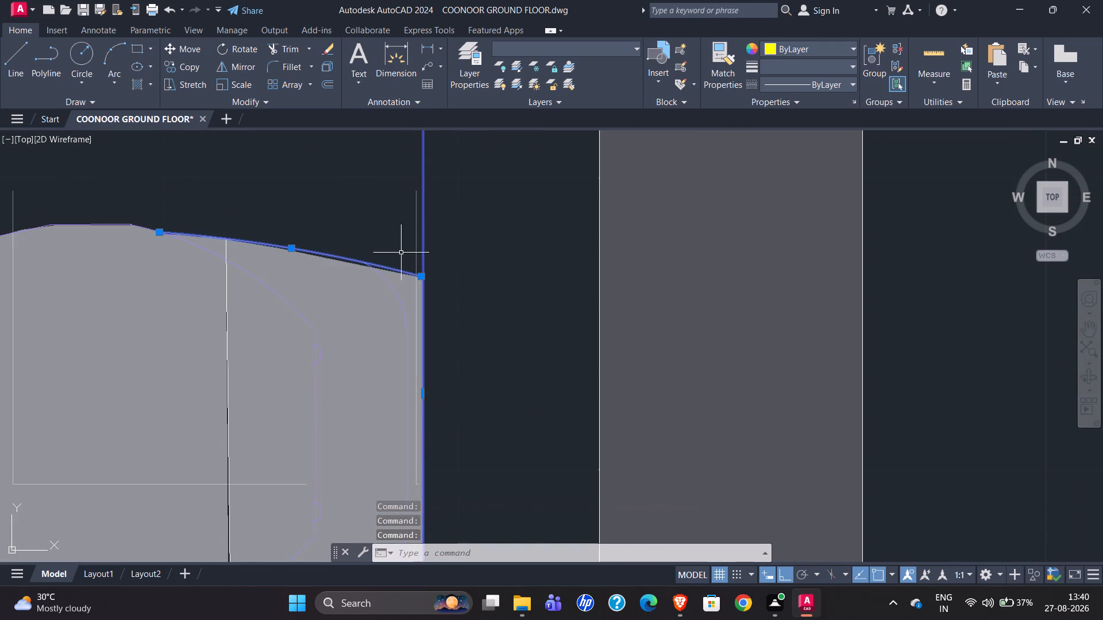
pyautogui.scroll(-2, 420, 181)
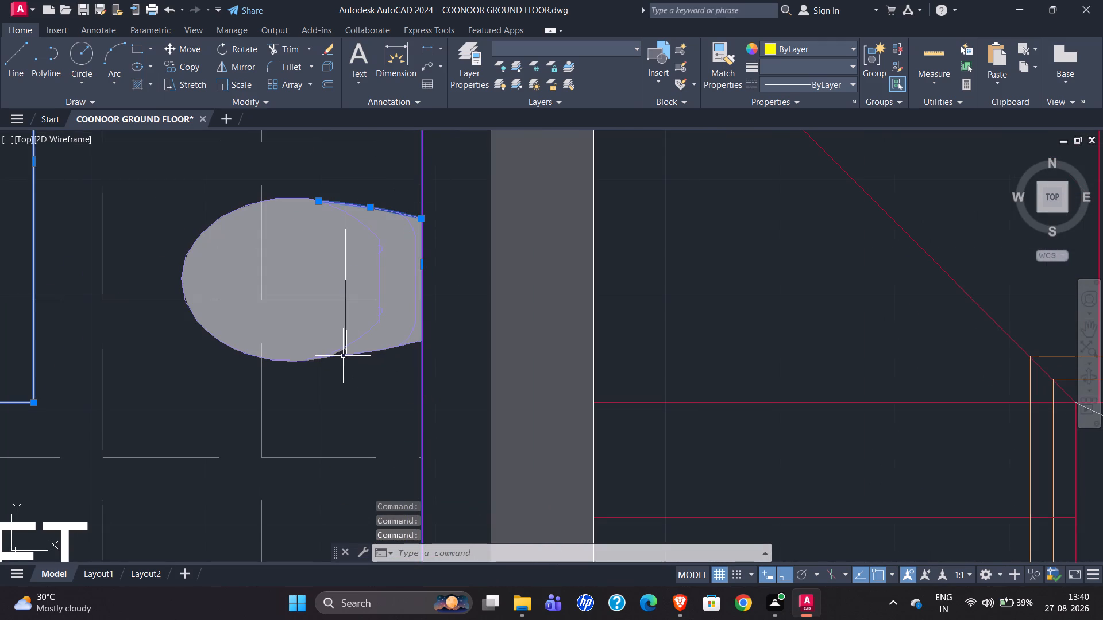
pyautogui.click(342, 355)
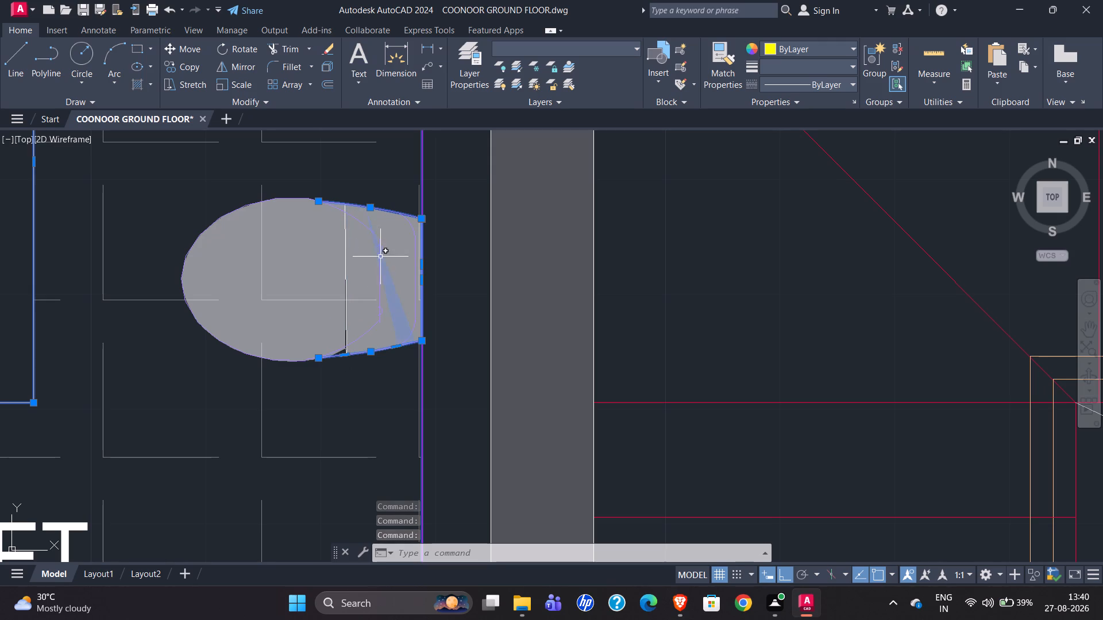
pyautogui.scroll(4, 380, 258)
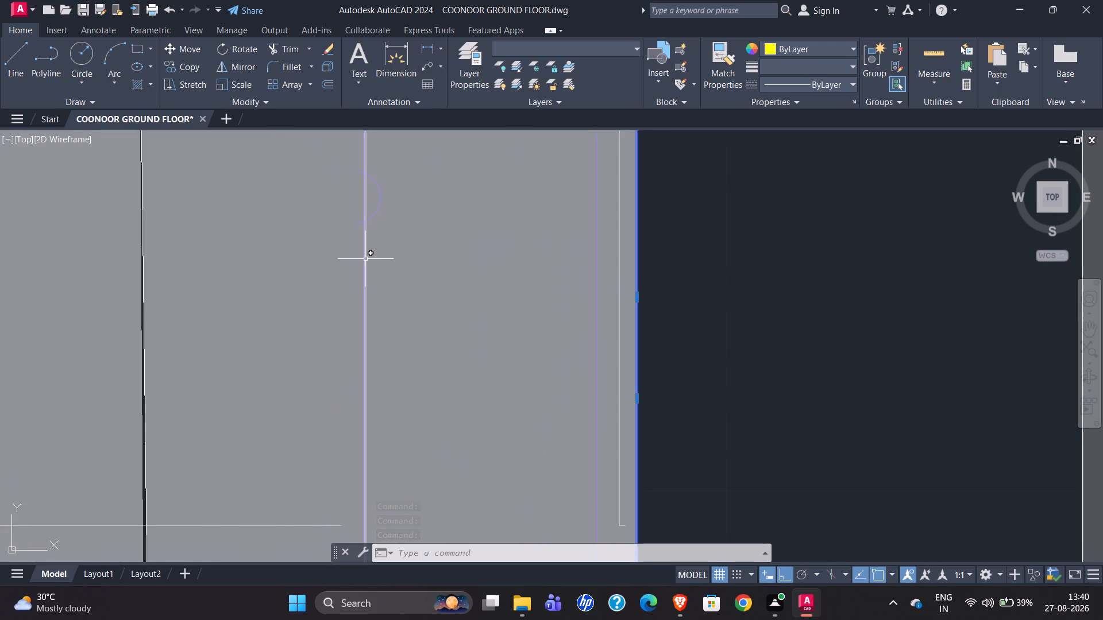
pyautogui.click(365, 259)
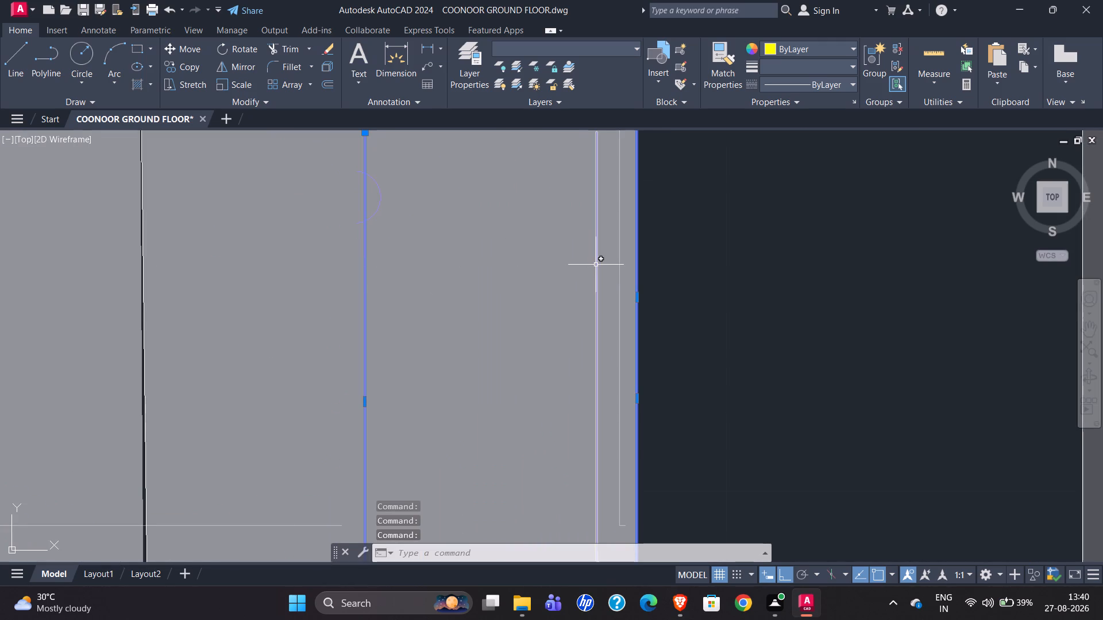
pyautogui.click(596, 264)
pyautogui.scroll(-3, 586, 250)
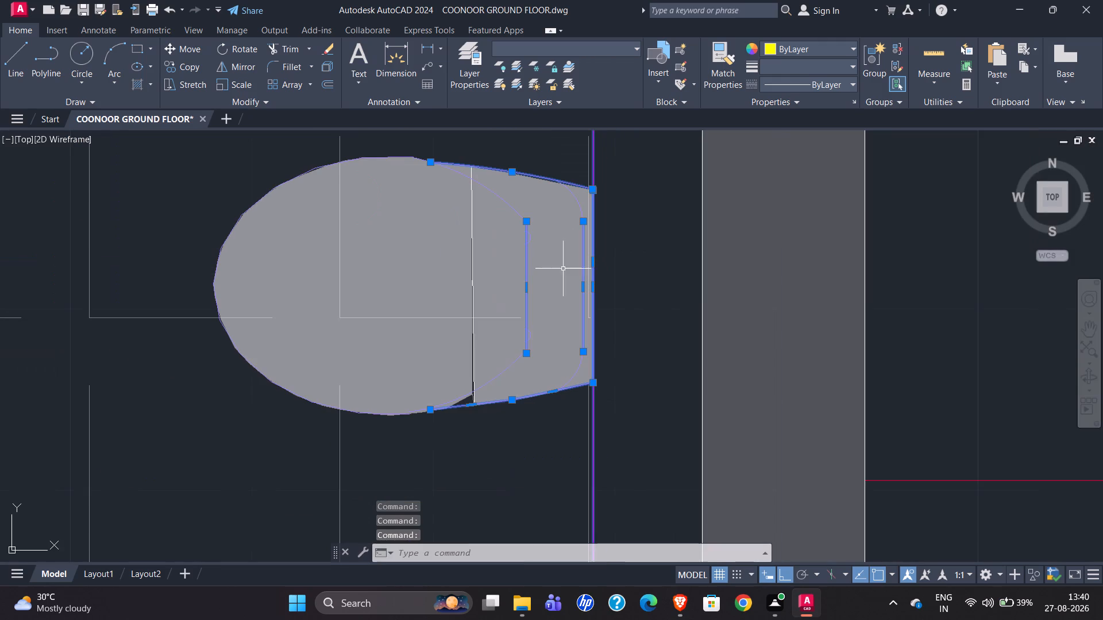
pyautogui.click(217, 313)
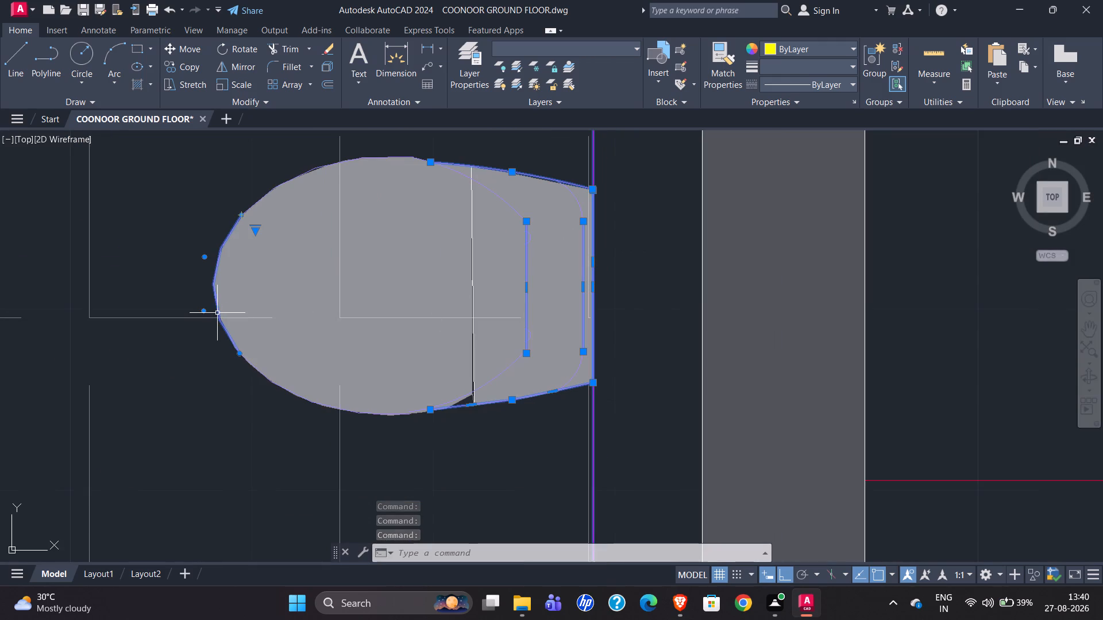
pyautogui.click(275, 189)
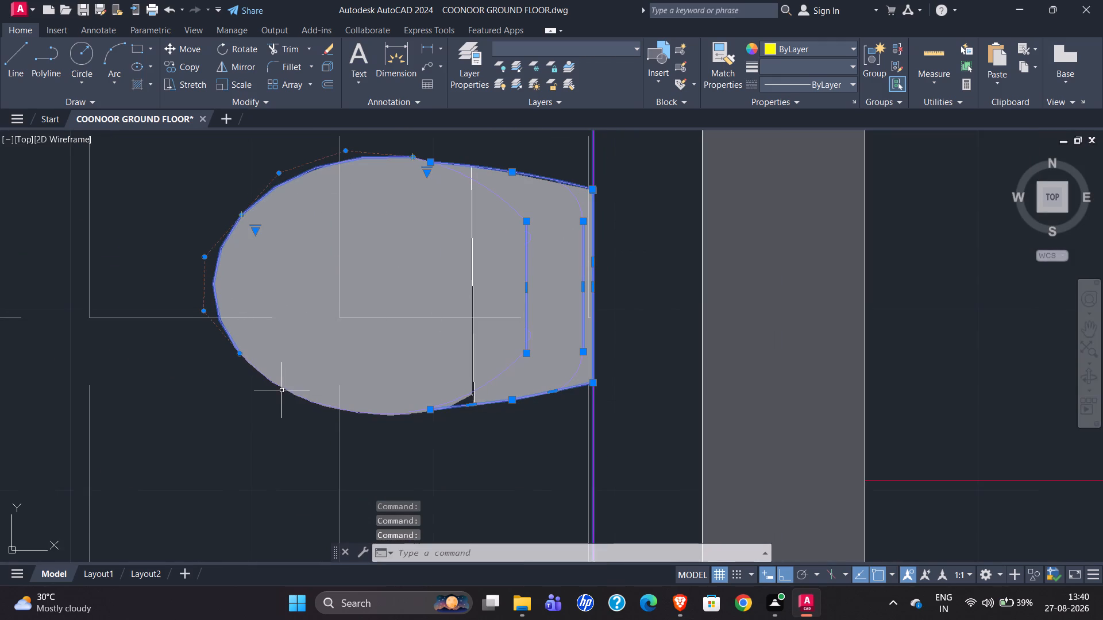
pyautogui.click(282, 389)
# Add the WC's grey fill and the curved inner seat lines on both sides to the selection.
pyautogui.scroll(4, 230, 367)
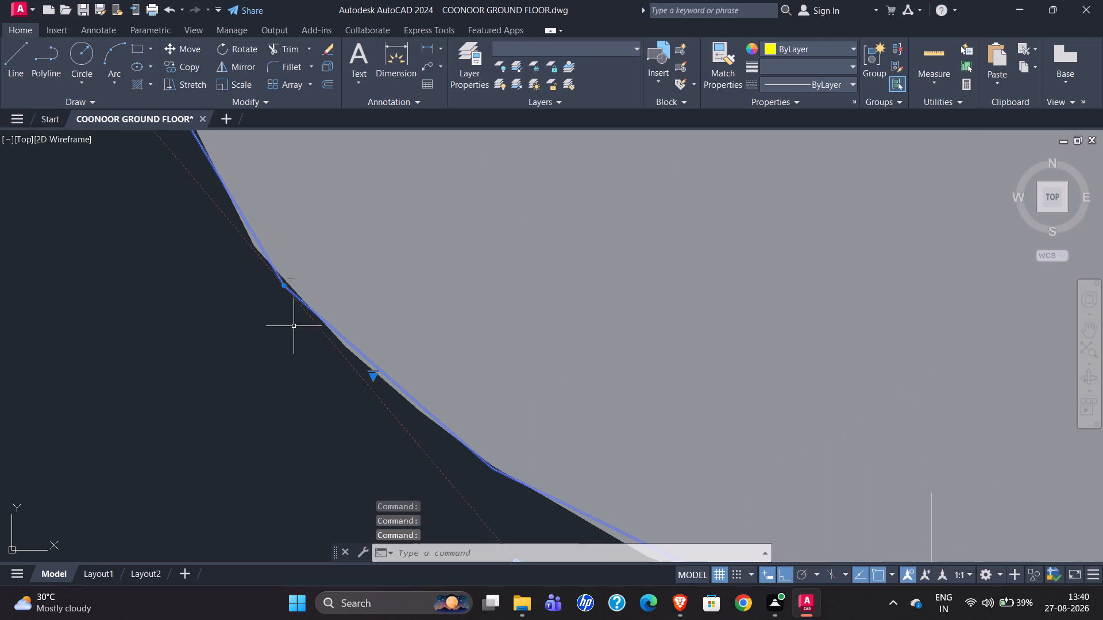
pyautogui.scroll(-3, 171, 309)
pyautogui.scroll(1, 461, 427)
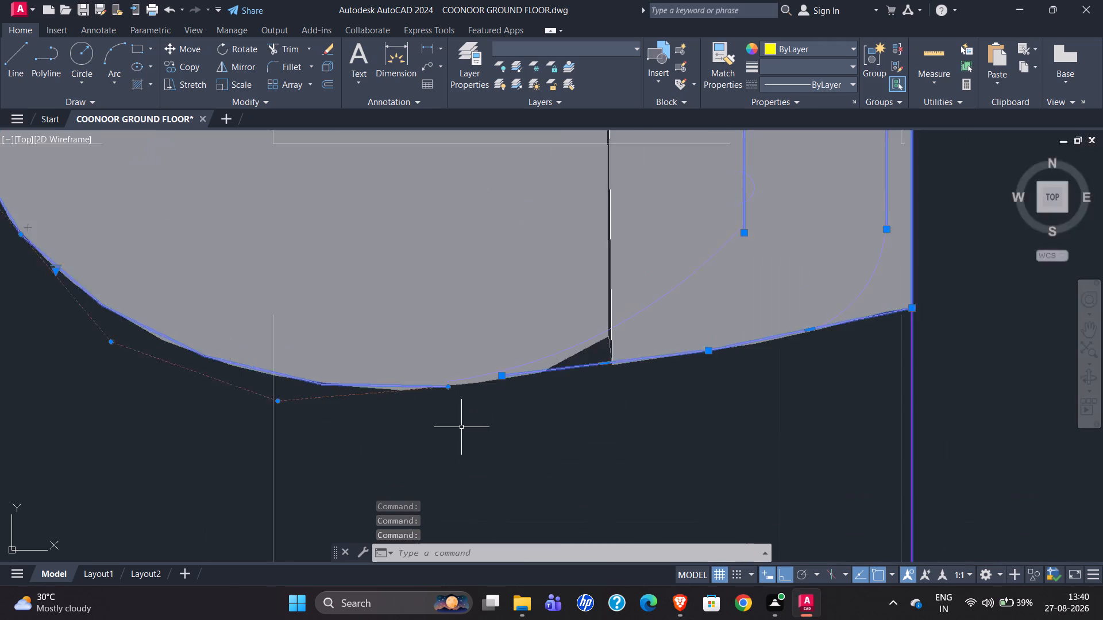
pyautogui.scroll(1, 461, 427)
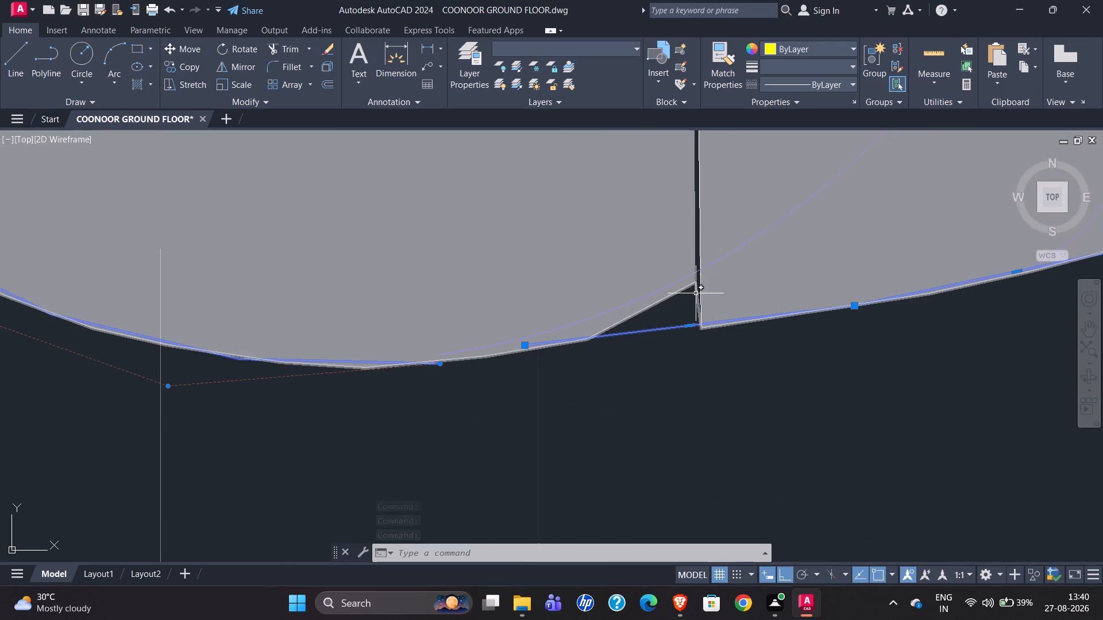
pyautogui.click(699, 293)
pyautogui.click(699, 268)
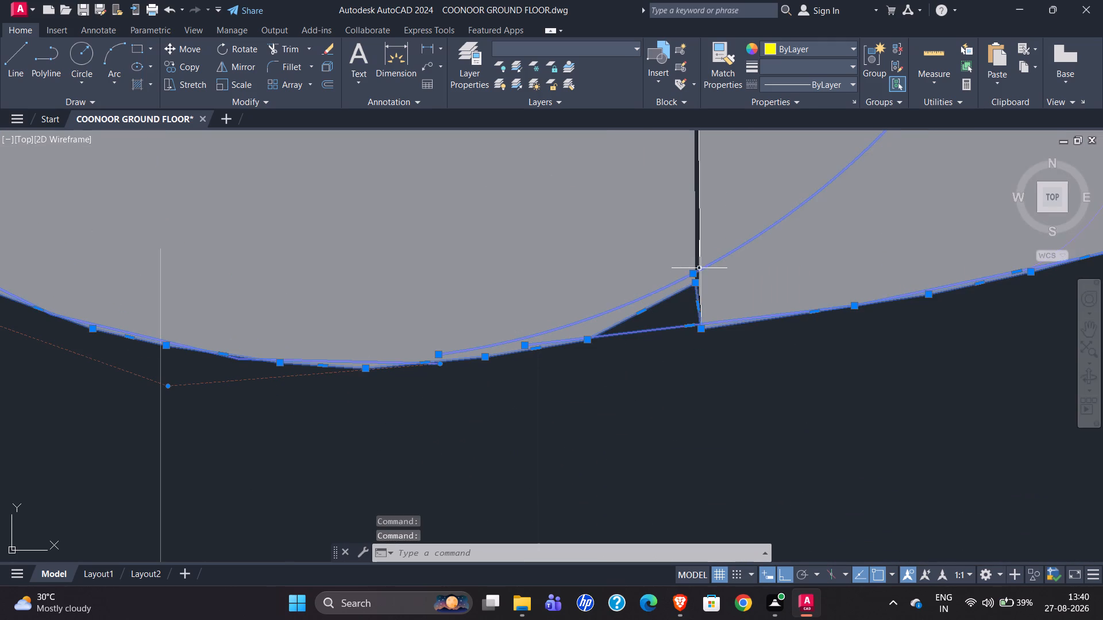
pyautogui.scroll(-4, 489, 371)
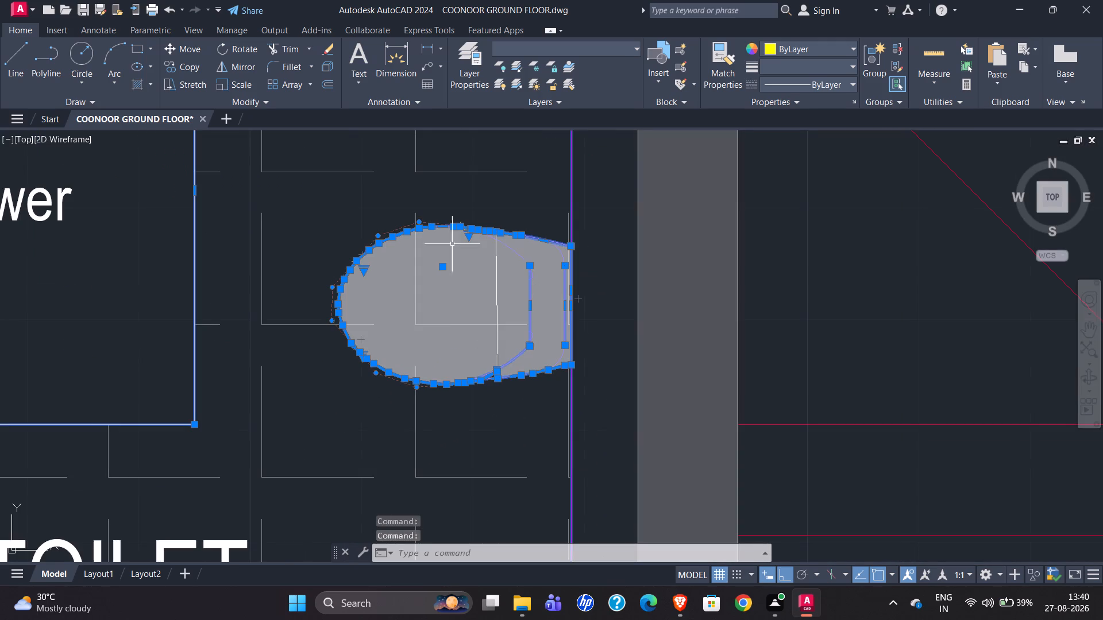
pyautogui.scroll(3, 451, 244)
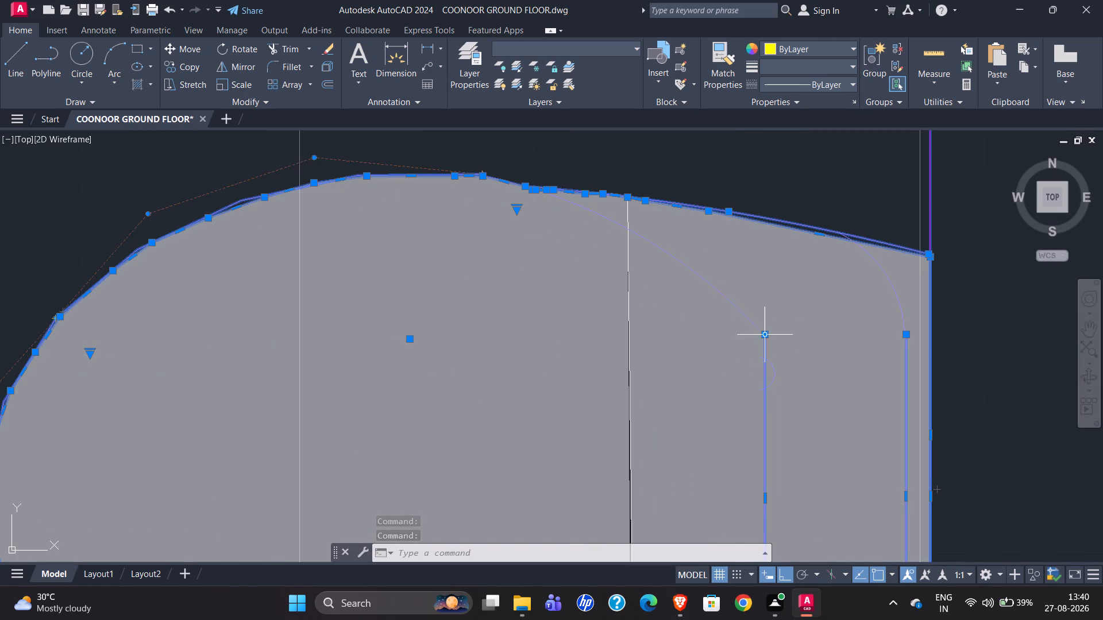
pyautogui.click(696, 272)
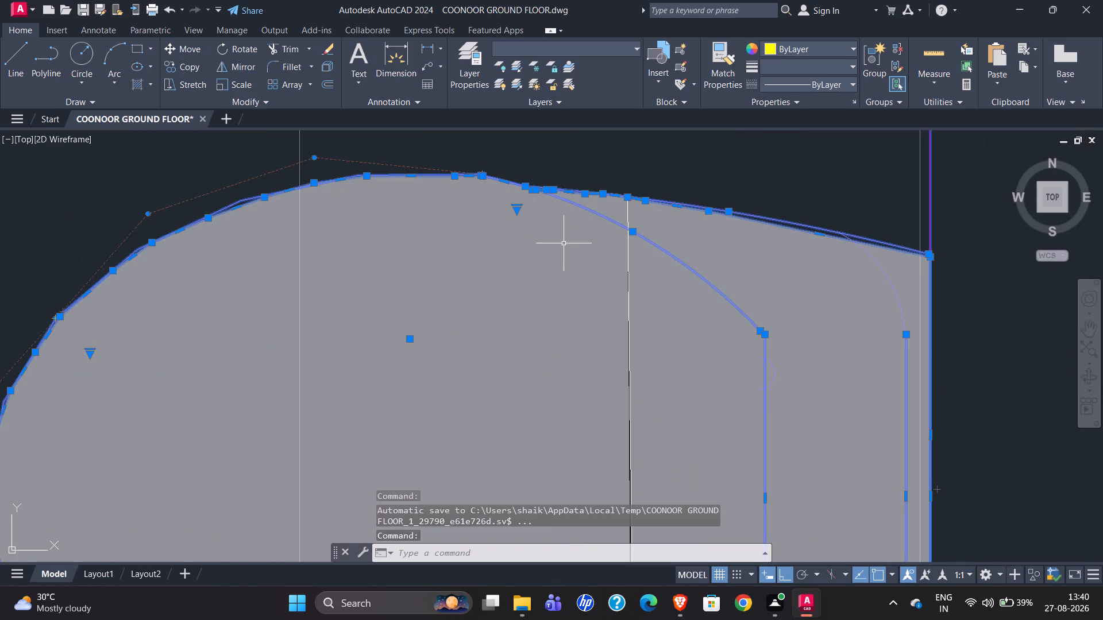
pyautogui.scroll(-3, 541, 195)
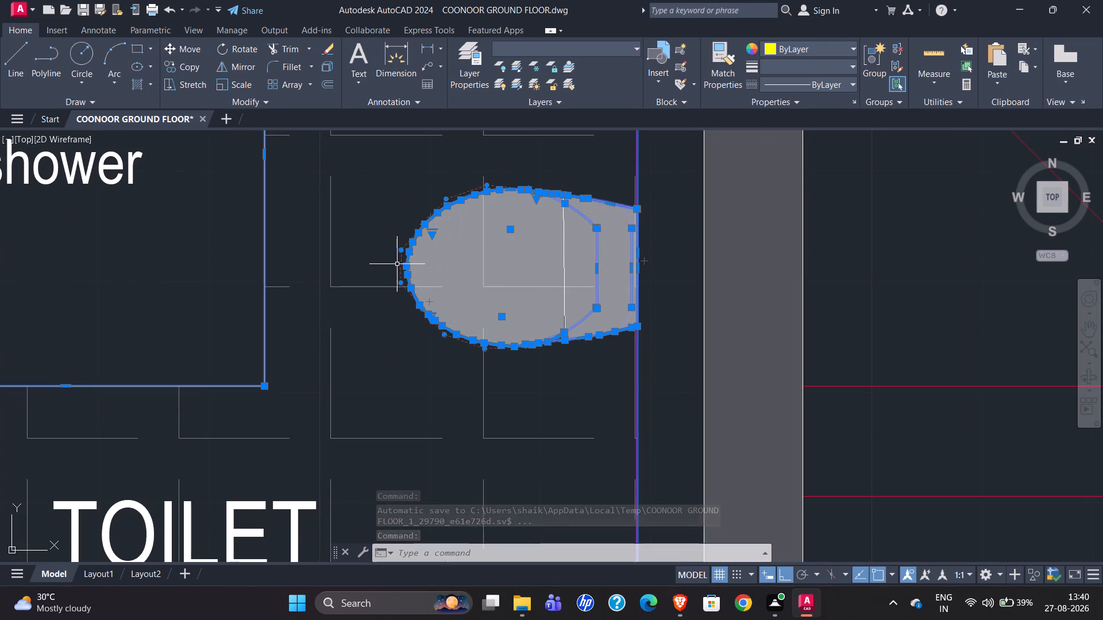
pyautogui.scroll(3, 635, 201)
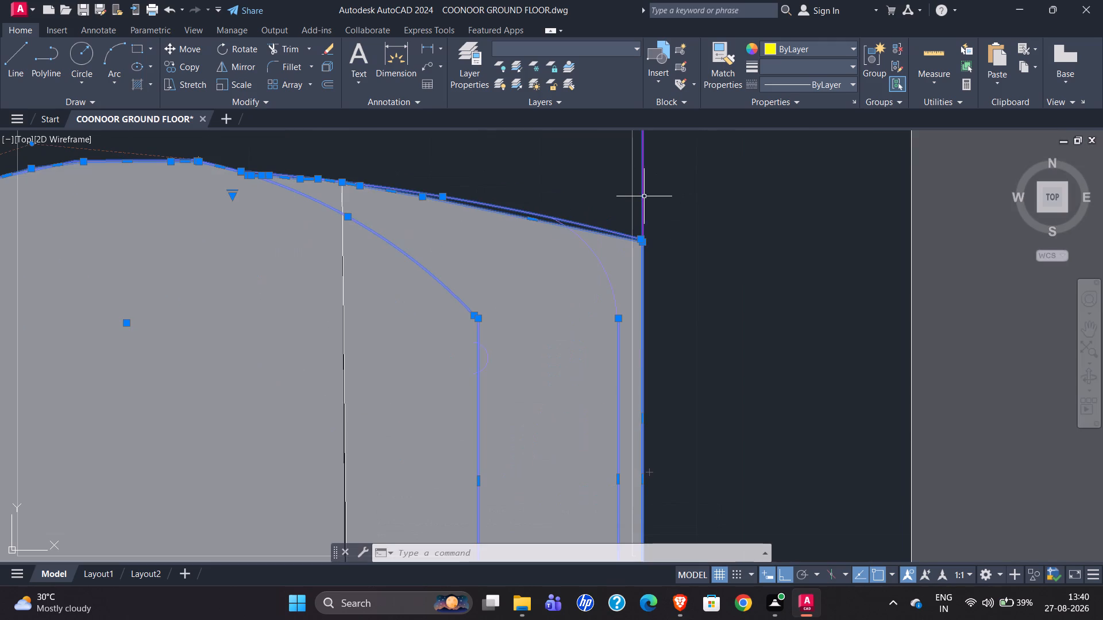
pyautogui.scroll(-2, 629, 193)
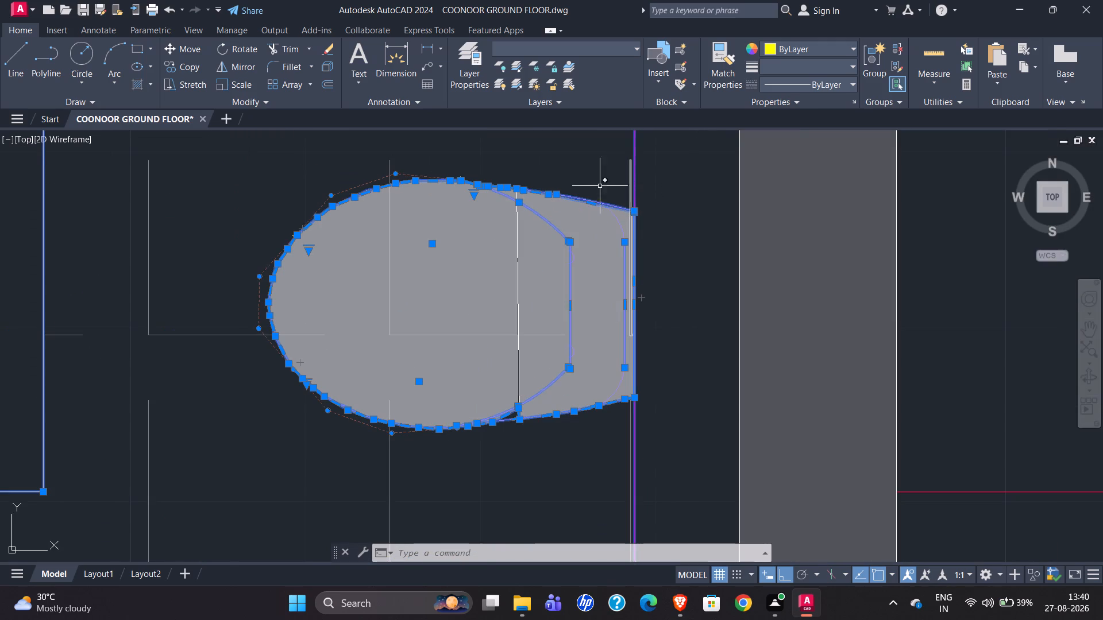
# Add the wash basin with its tap and rectangular counter in the reference toilet to the selection.
pyautogui.scroll(-3, 522, 198)
pyautogui.scroll(2, 500, 526)
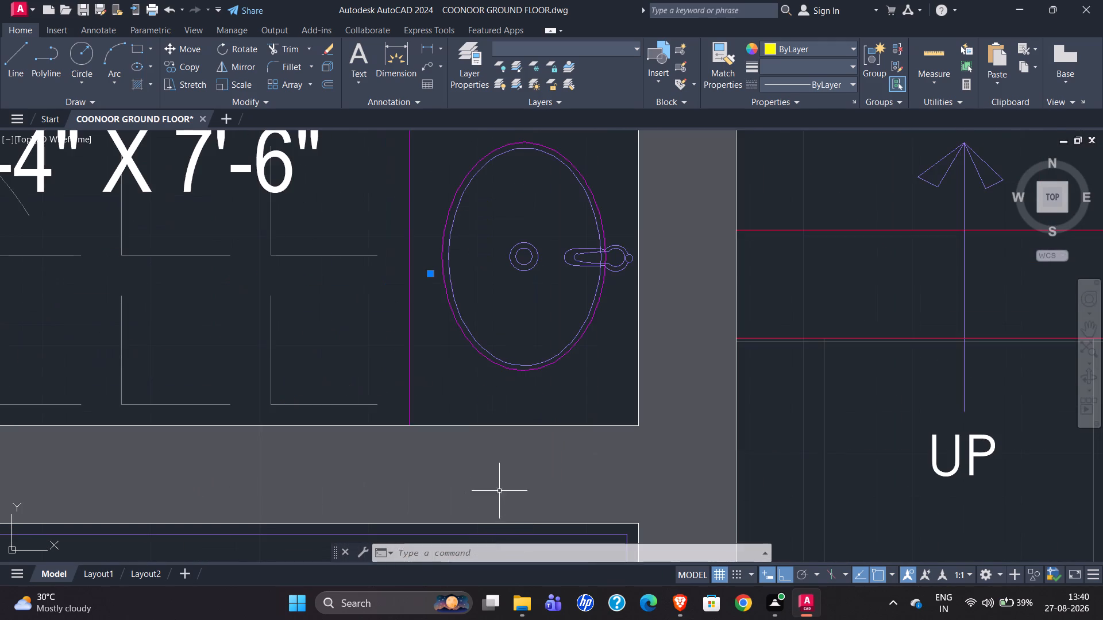
pyautogui.scroll(-1, 424, 468)
pyautogui.click(406, 223)
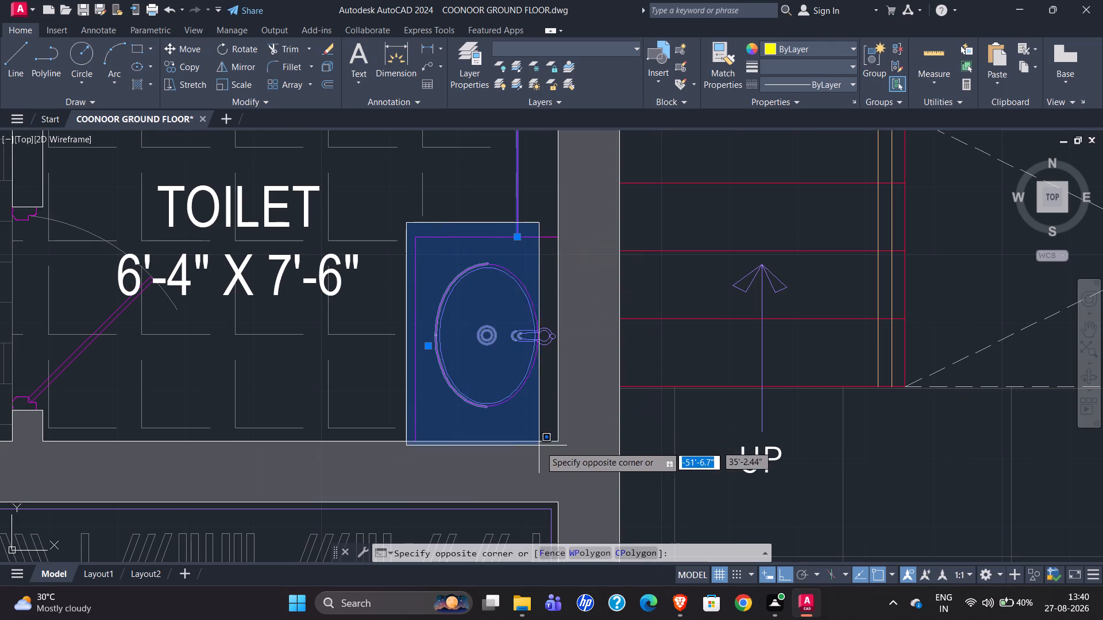
pyautogui.click(573, 448)
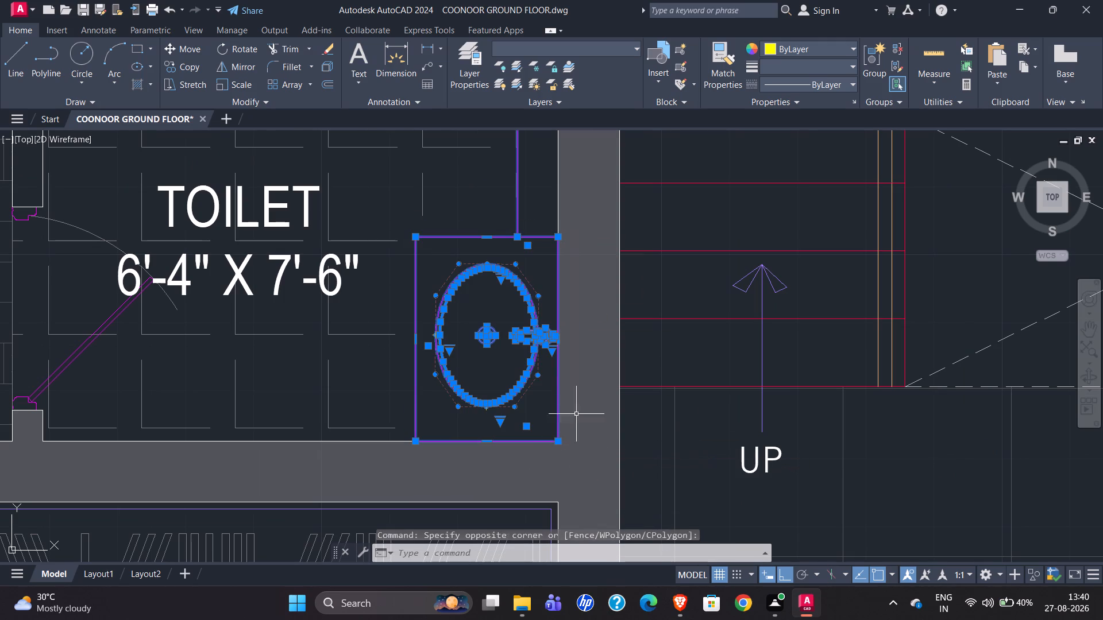
# Copy the selected shower, WC, ledge line and wash basin from the reference plan's 6'-4" x 7'-6" toilet.
pyautogui.scroll(-2, 526, 340)
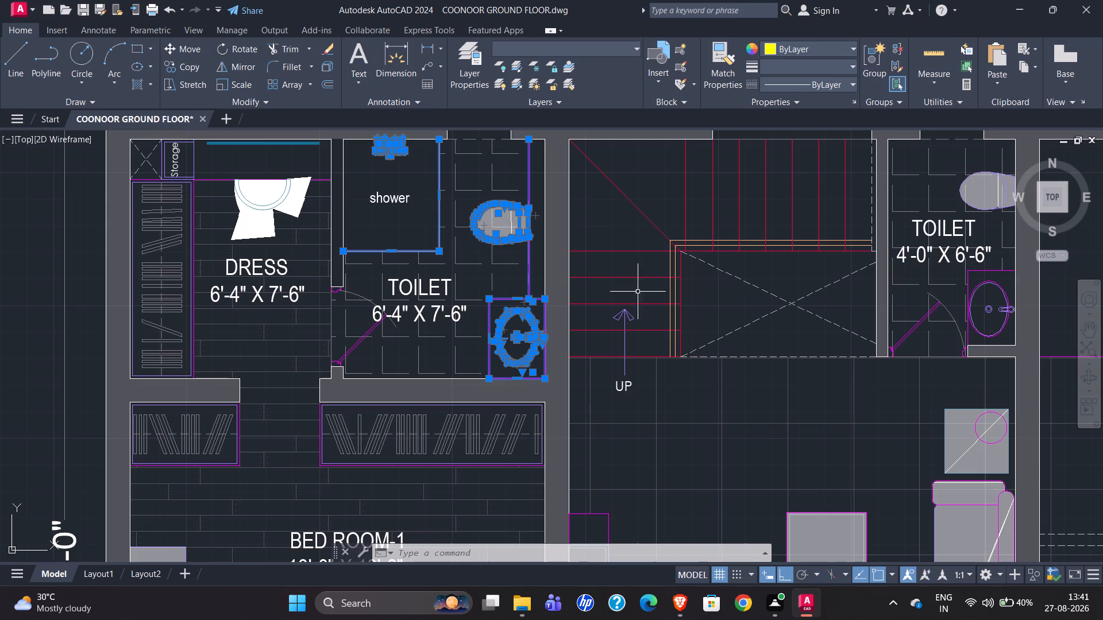
pyautogui.press('c')
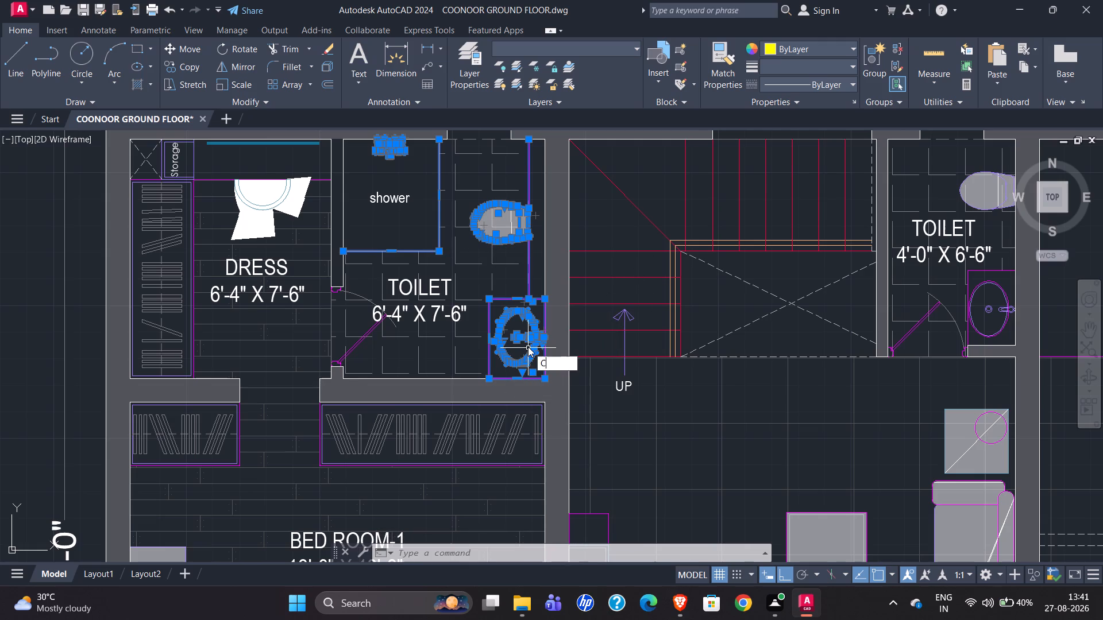
pyautogui.press('o')
pyautogui.press('Return')
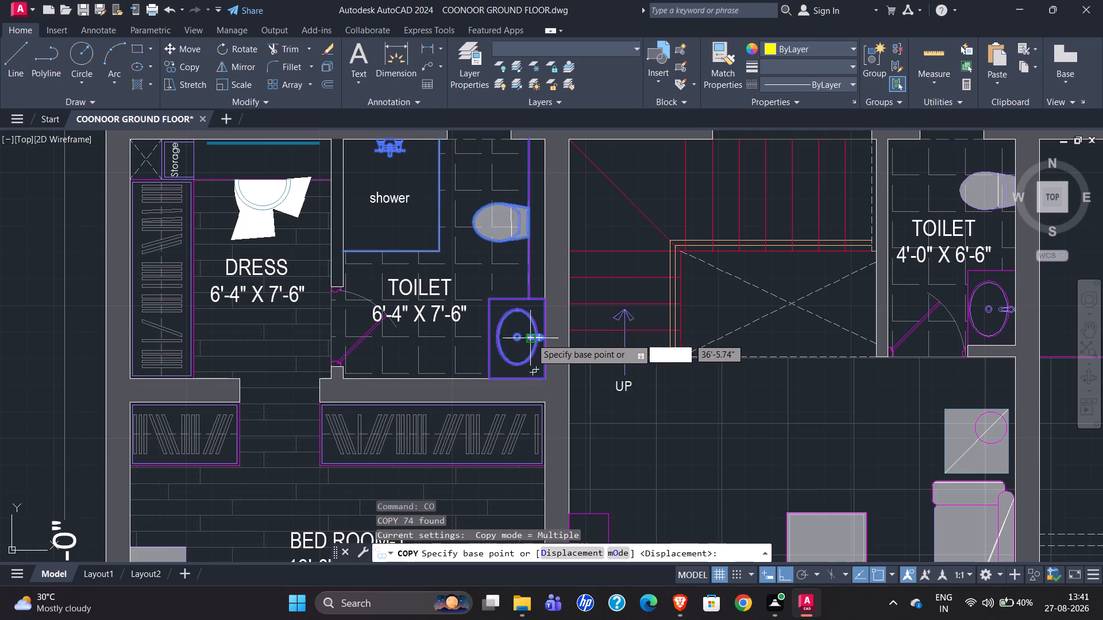
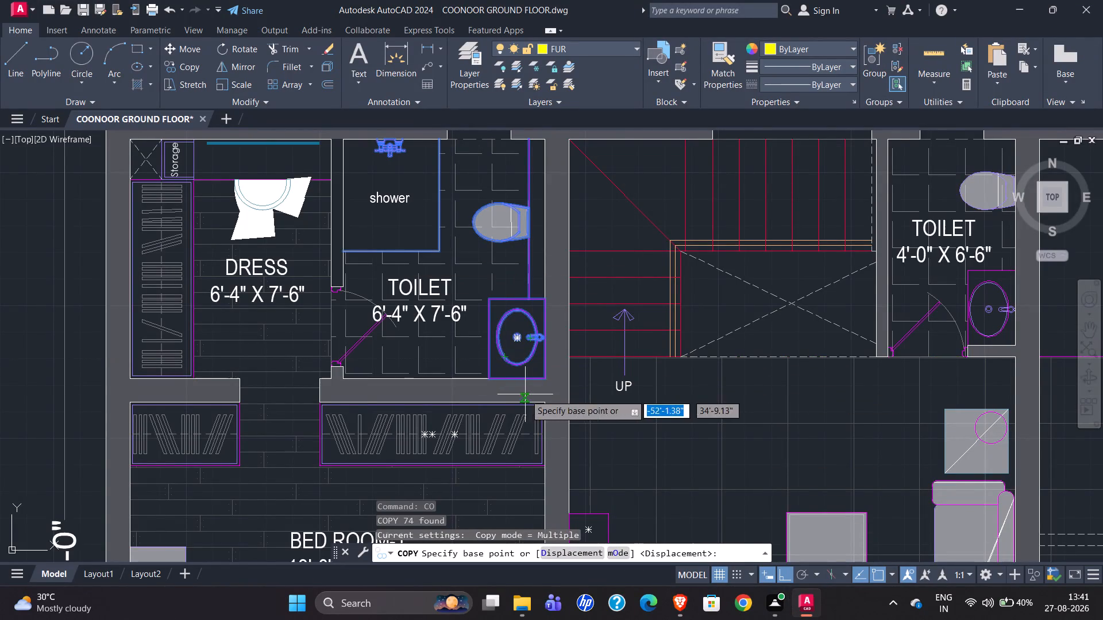
# With Ortho off, place one copy of the toilet fixtures above the new plan, using the basin counter's outer lower corner as base point.
pyautogui.click(547, 380)
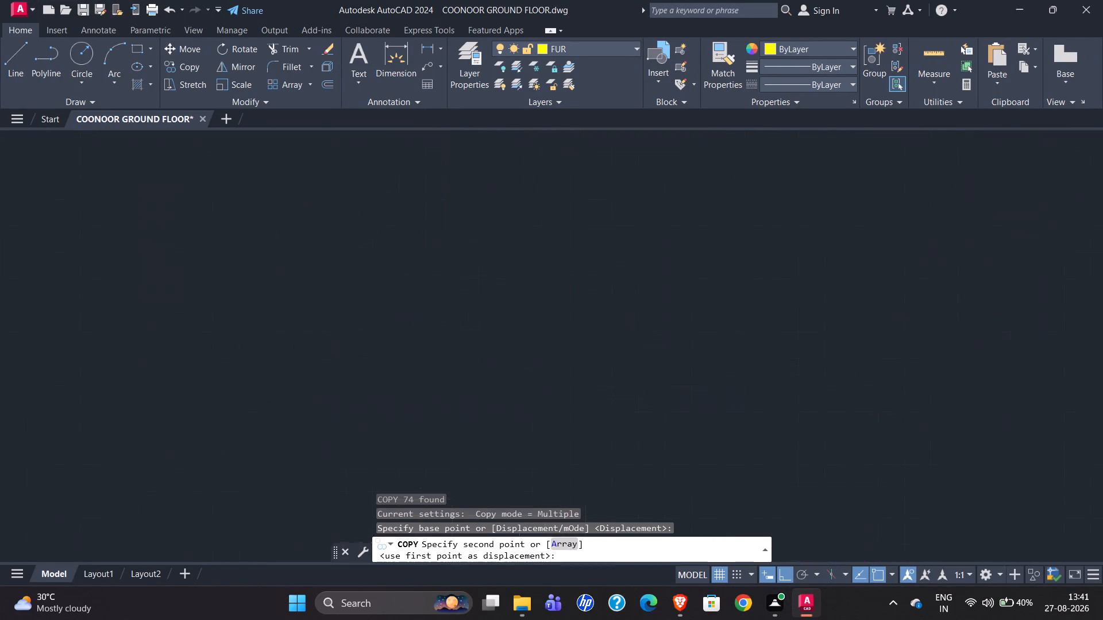
pyautogui.scroll(-4, 369, 327)
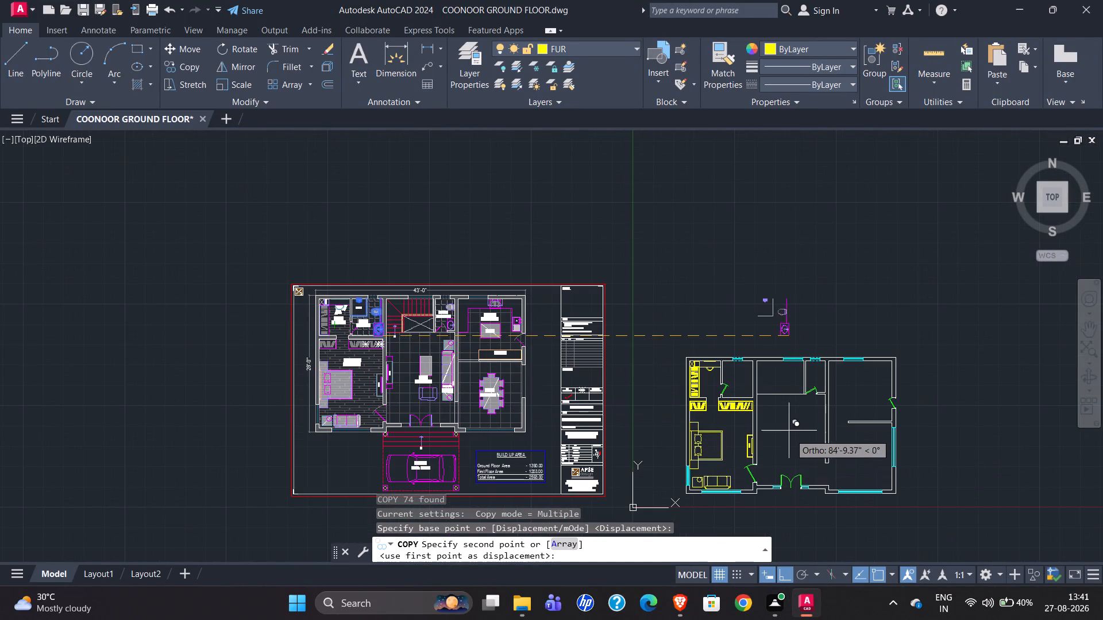
pyautogui.click(781, 569)
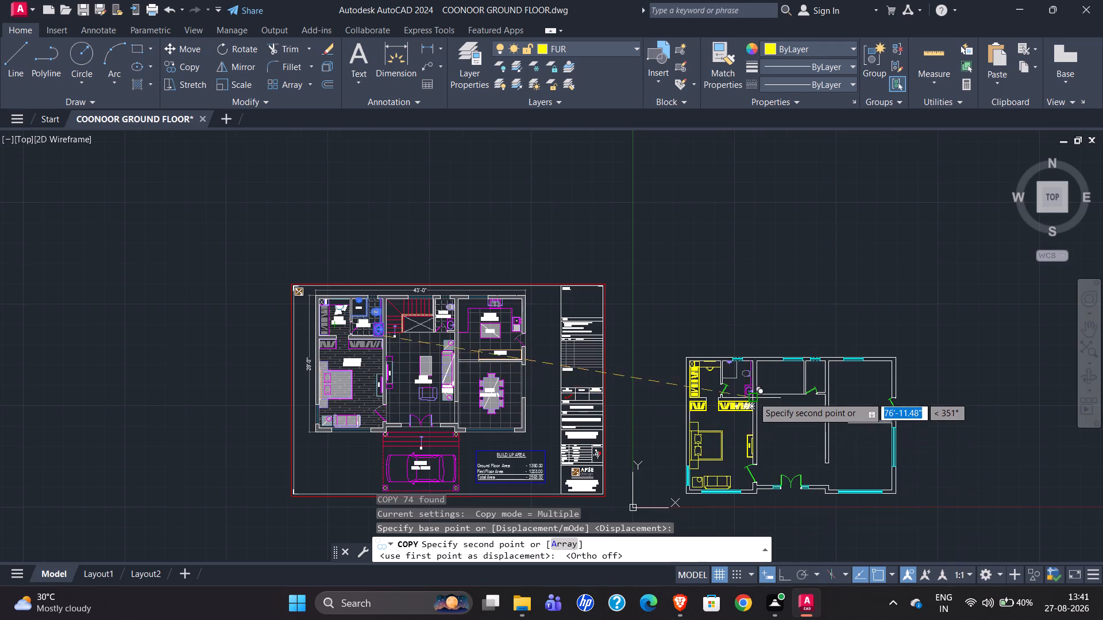
pyautogui.scroll(6, 753, 397)
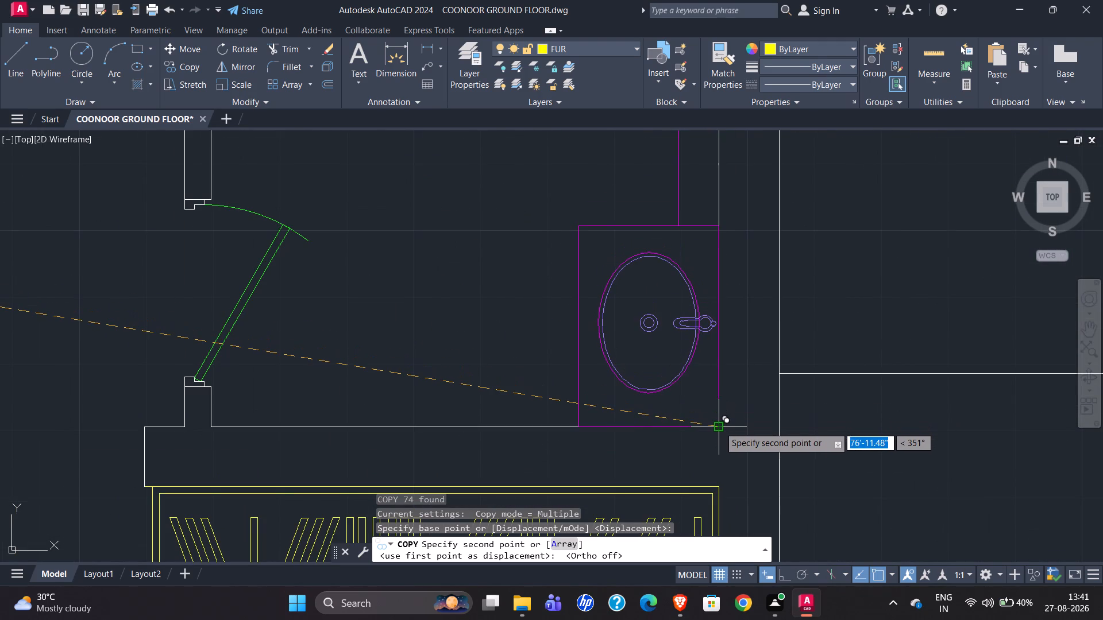
pyautogui.scroll(-3, 542, 397)
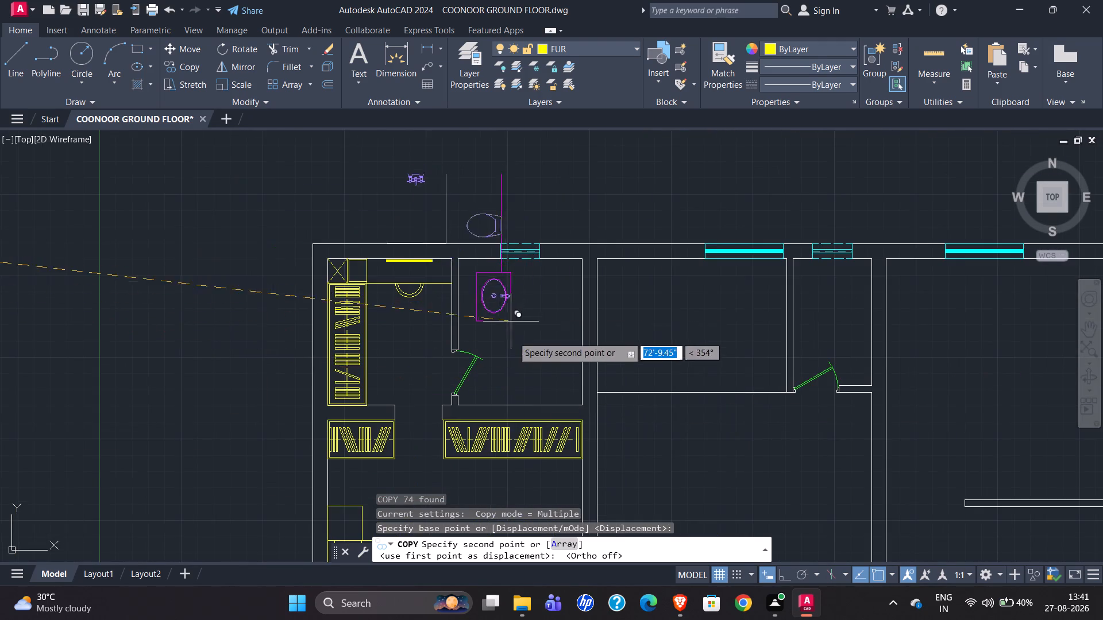
pyautogui.scroll(-1, 514, 342)
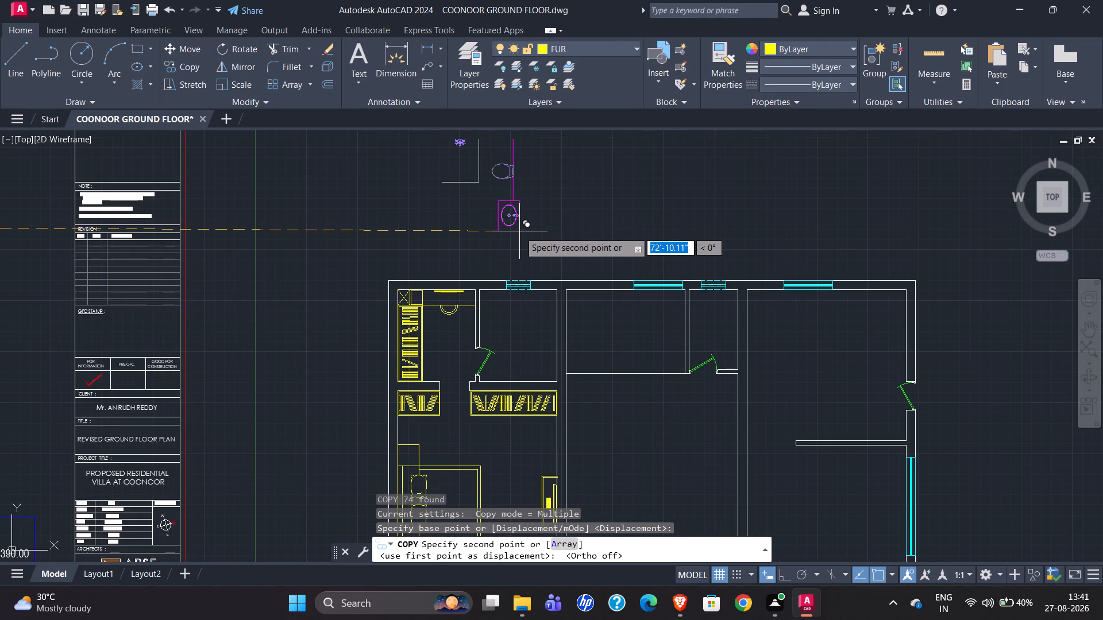
pyautogui.click(519, 231)
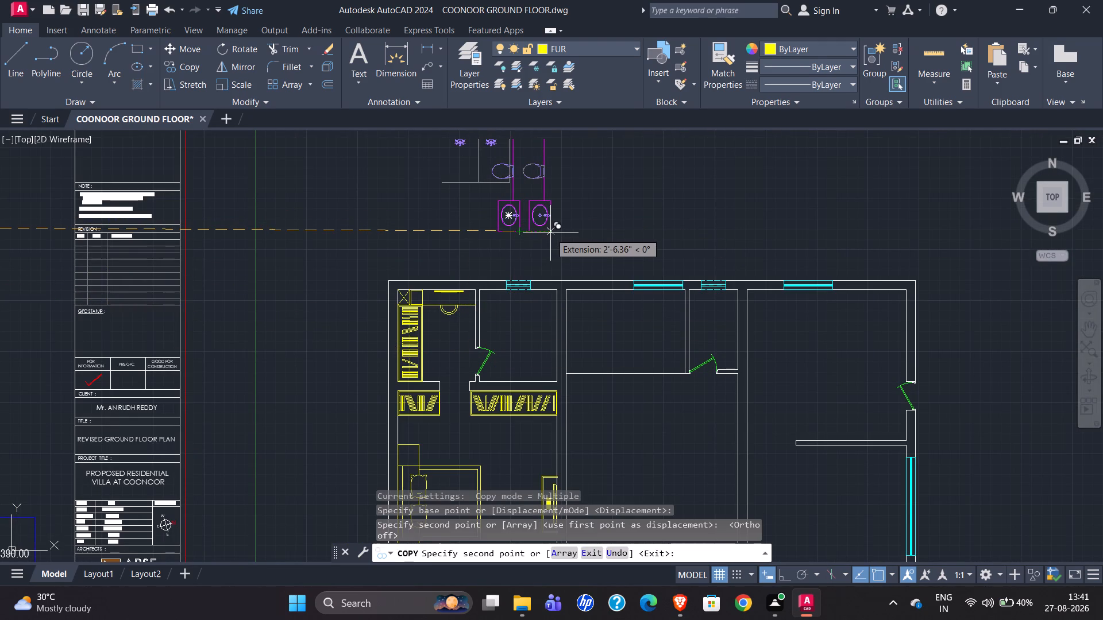
pyautogui.press('Escape')
# Assign the copied shower, WC, ledge line and wash basin above the new plan to the FUR layer.
pyautogui.scroll(-1, 419, 273)
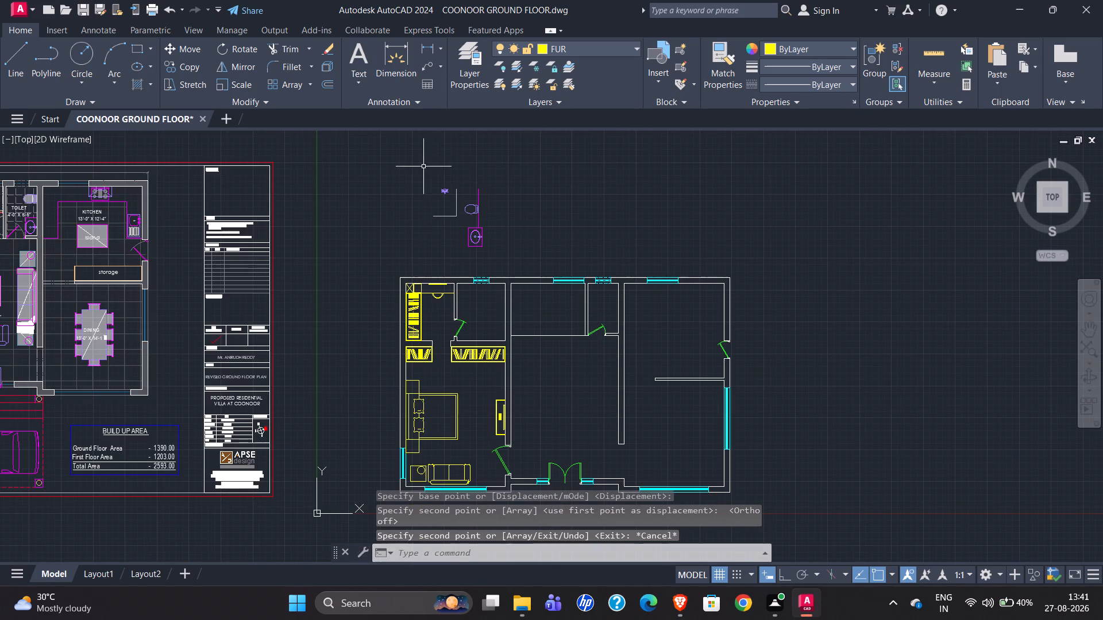
pyautogui.click(423, 166)
pyautogui.click(519, 270)
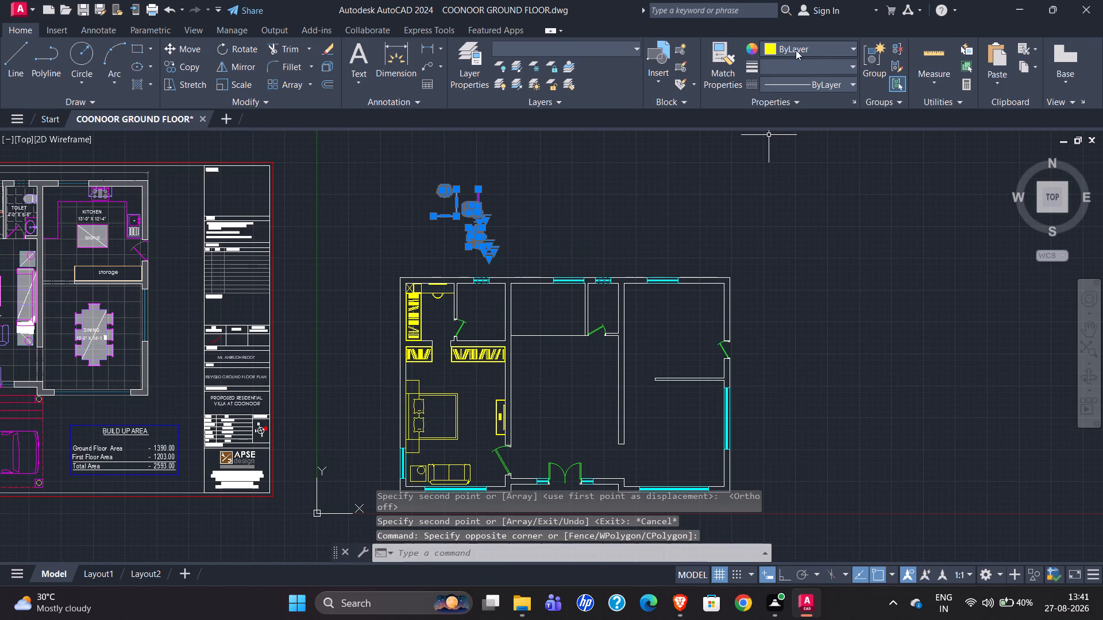
pyautogui.click(551, 48)
pyautogui.click(564, 101)
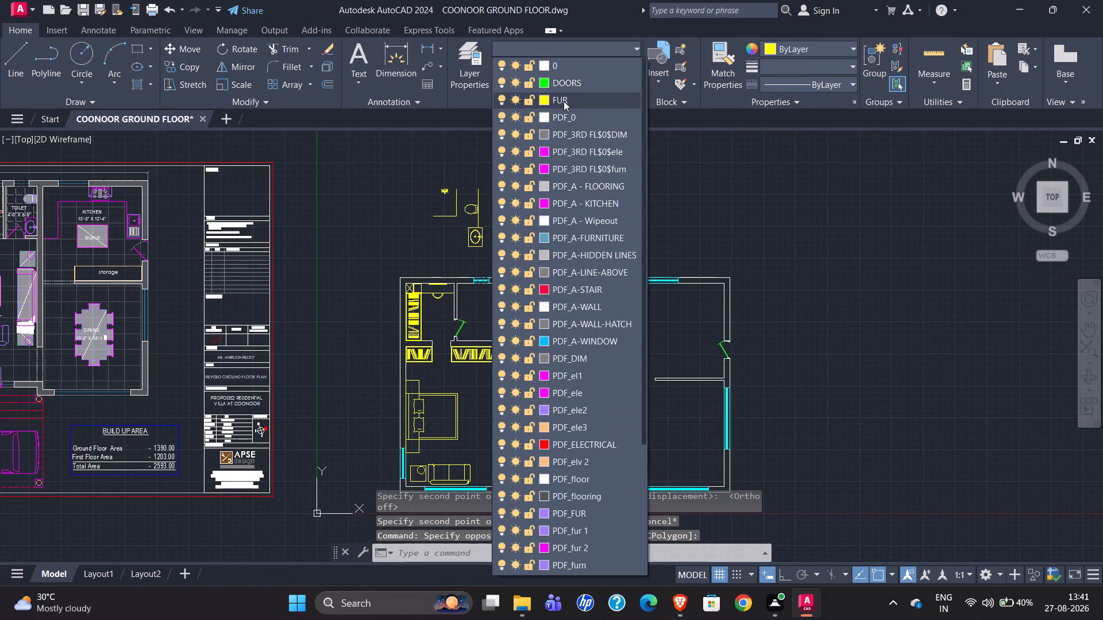
pyautogui.scroll(4, 473, 229)
pyautogui.press('Escape')
# Join the connecting lines and curves of the copied toilet fixtures above the new plan.
pyautogui.scroll(-2, 423, 314)
pyautogui.click(337, 155)
pyautogui.click(536, 352)
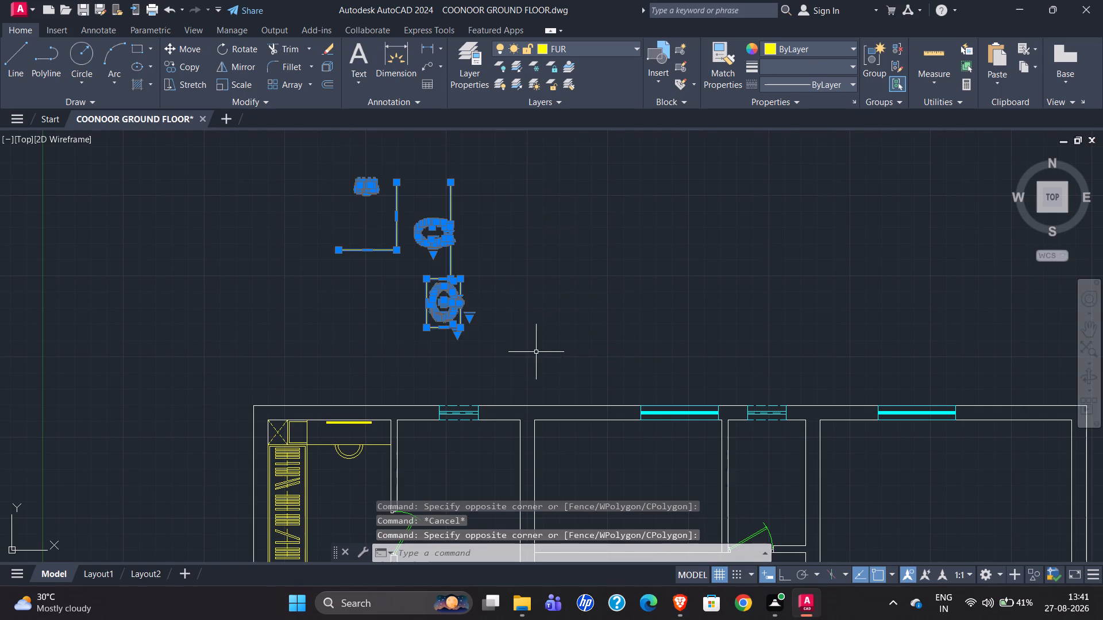
pyautogui.press('m')
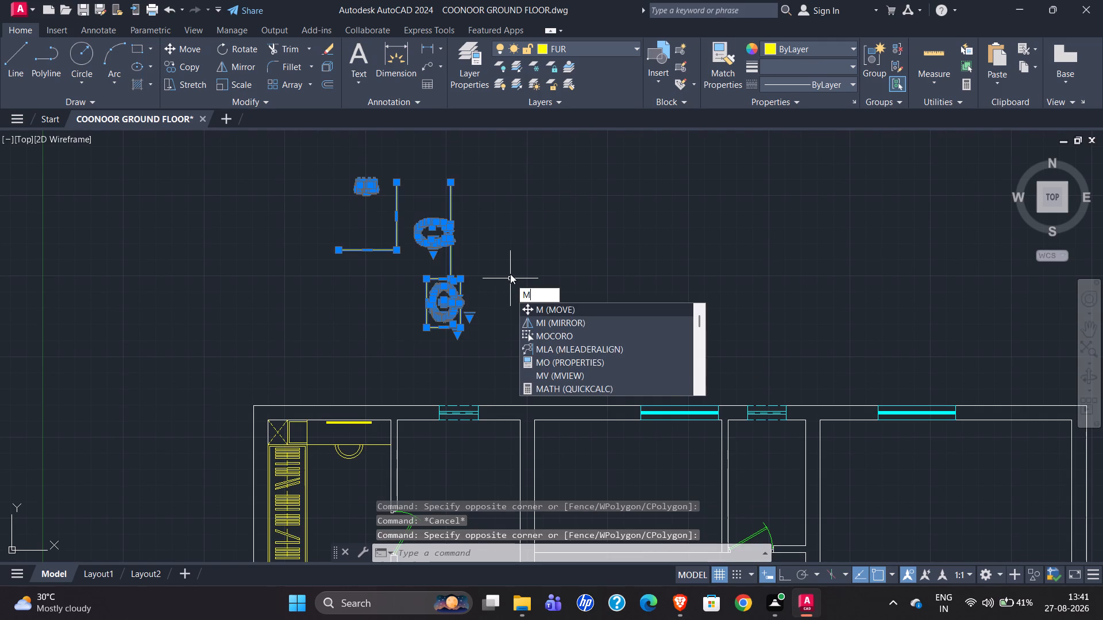
pyautogui.press('BackSpace')
pyautogui.press('j')
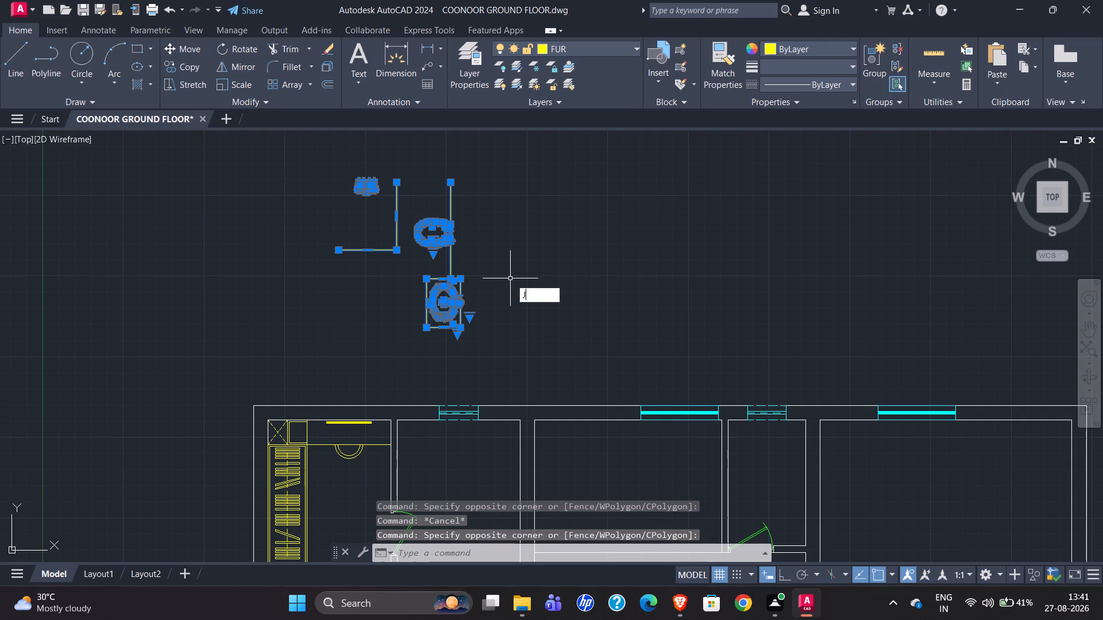
pyautogui.press('Return')
# Move the copied fixtures into the new plan's attached toilet, aligning the basin counter's lower outer corner with the room's inner corner.
pyautogui.click(307, 153)
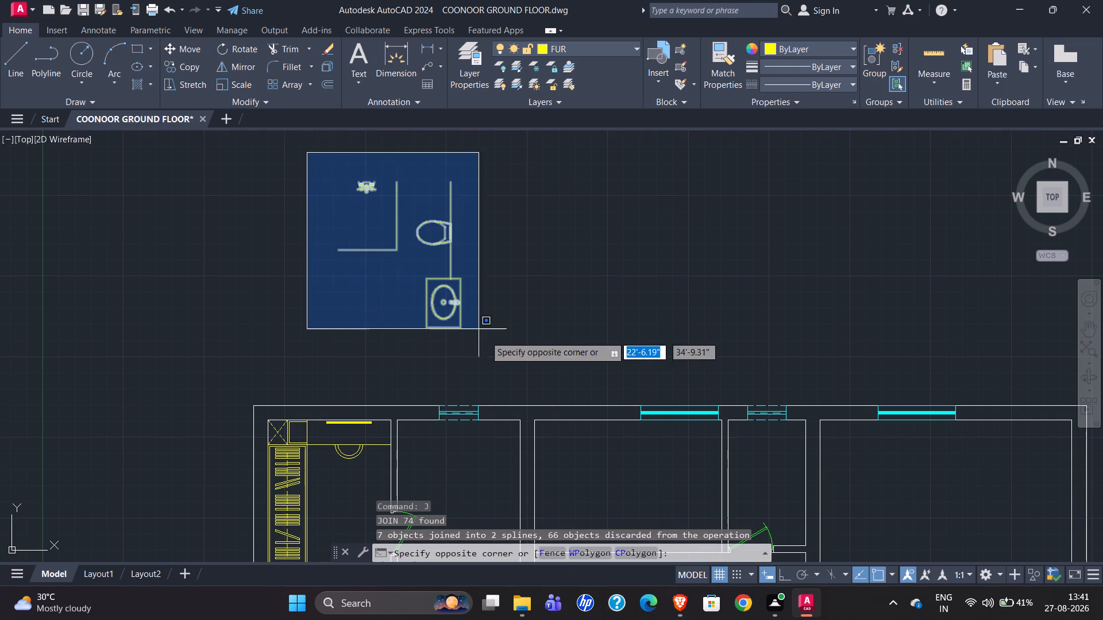
pyautogui.click(517, 354)
pyautogui.press('m')
pyautogui.press('Return')
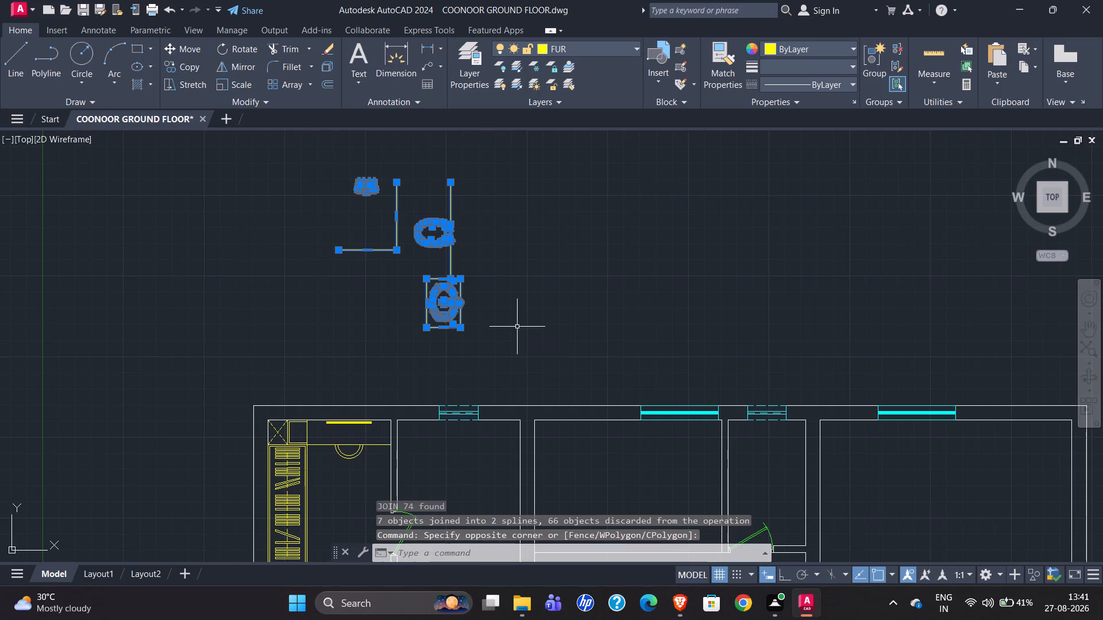
pyautogui.click(461, 330)
pyautogui.scroll(-1, 508, 240)
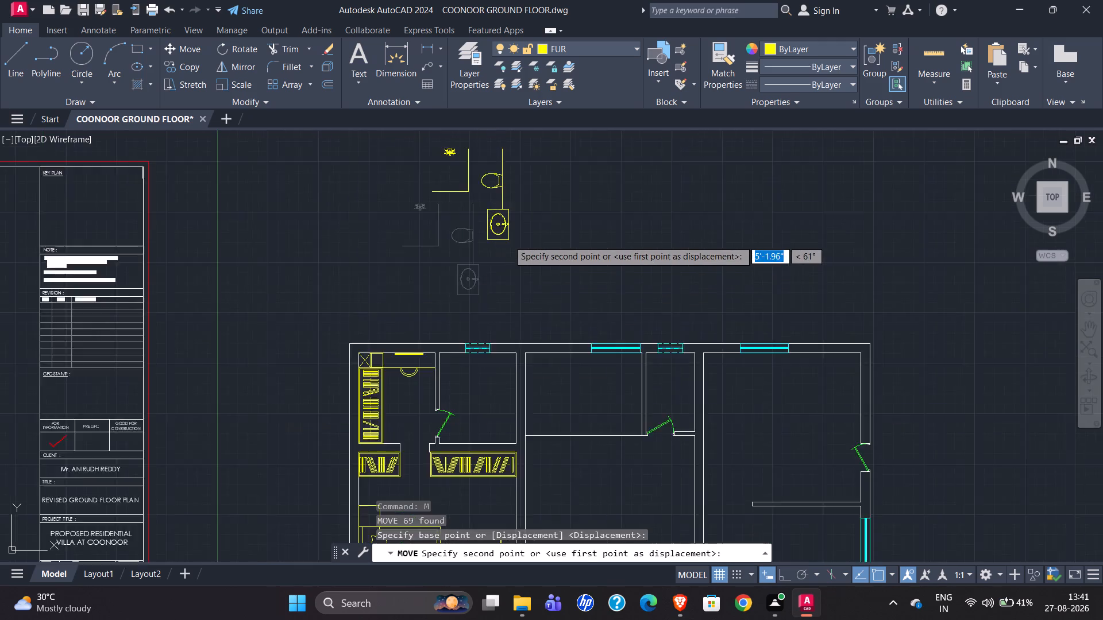
pyautogui.scroll(-2, 508, 240)
pyautogui.scroll(4, 494, 321)
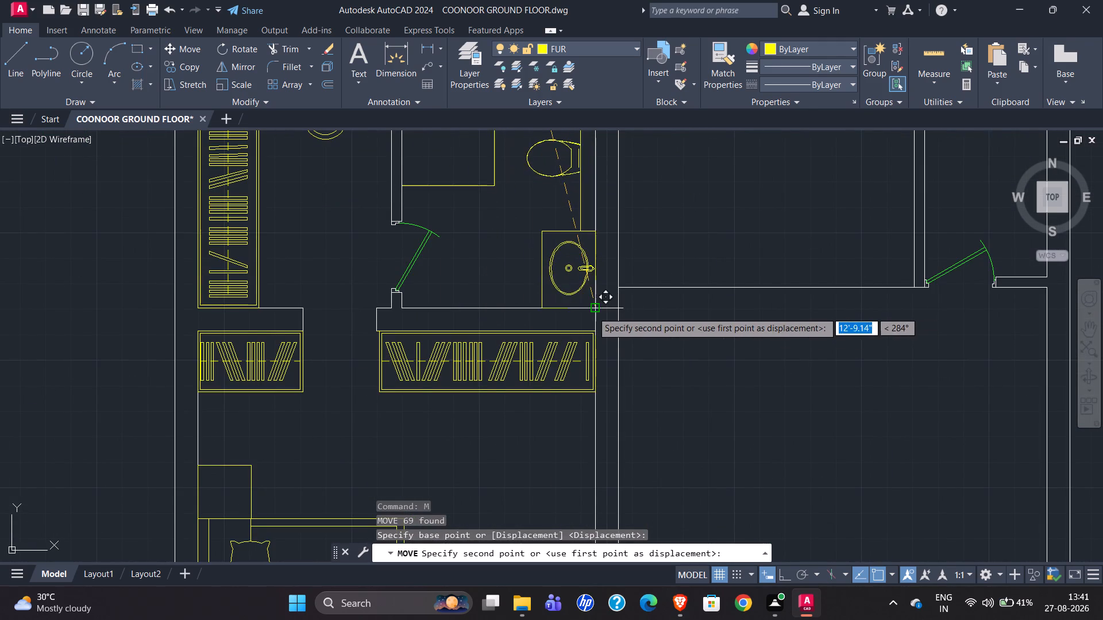
pyautogui.click(592, 309)
# Compare the shower and window positions of the new attached toilet with the reference plan's 6'-4" x 7'-6" toilet.
pyautogui.scroll(-1, 496, 344)
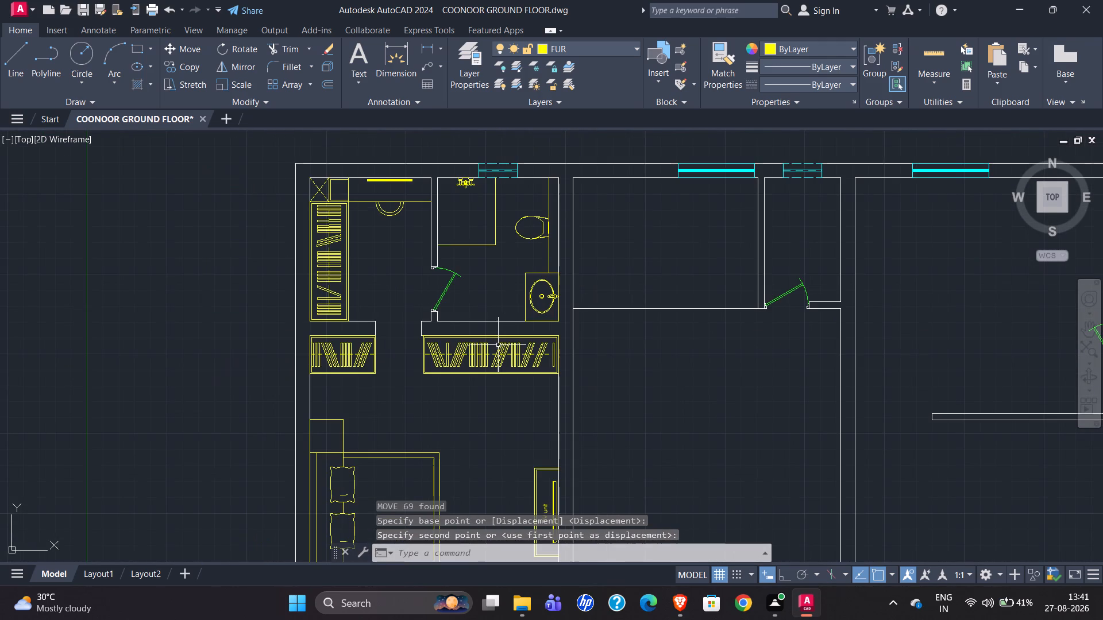
pyautogui.scroll(4, 461, 172)
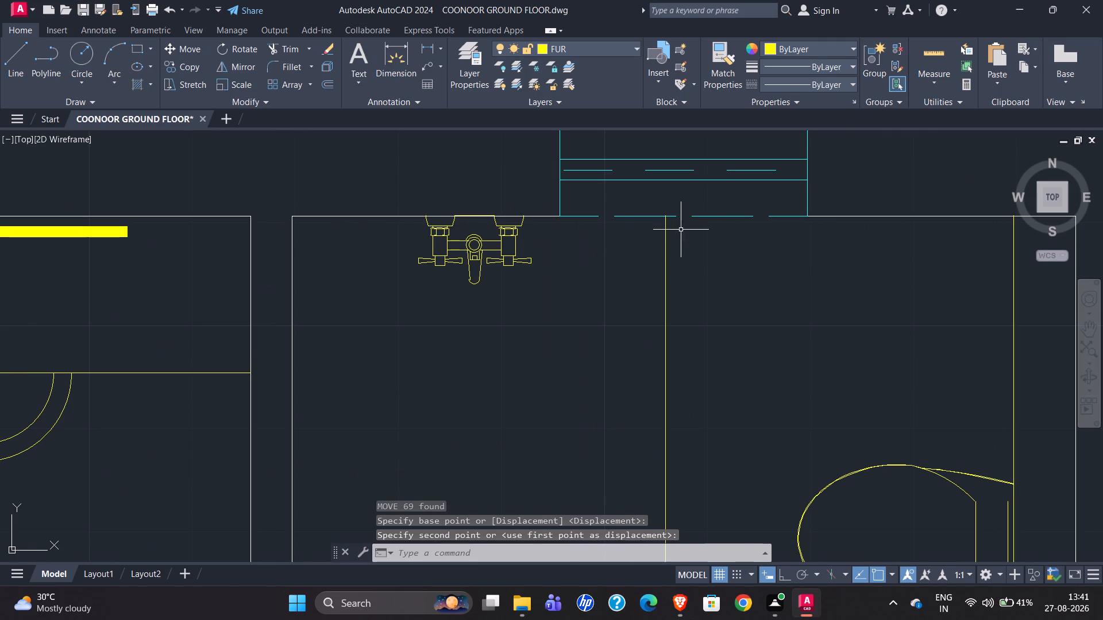
pyautogui.scroll(-5, 649, 248)
pyautogui.scroll(-2, 693, 232)
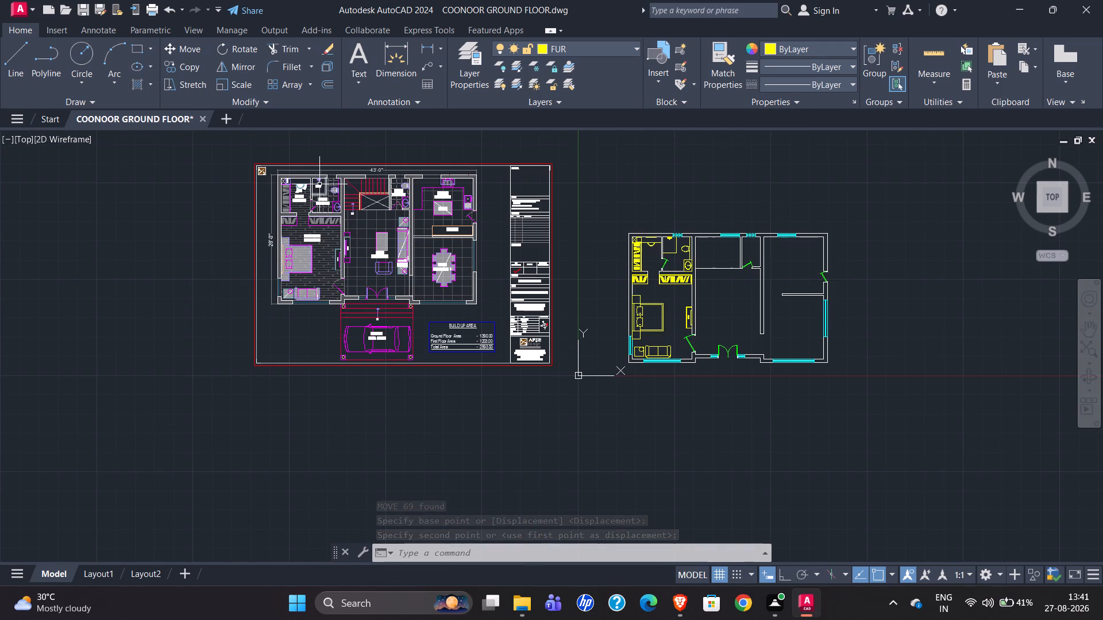
pyautogui.scroll(4, 317, 185)
pyautogui.scroll(-4, 318, 199)
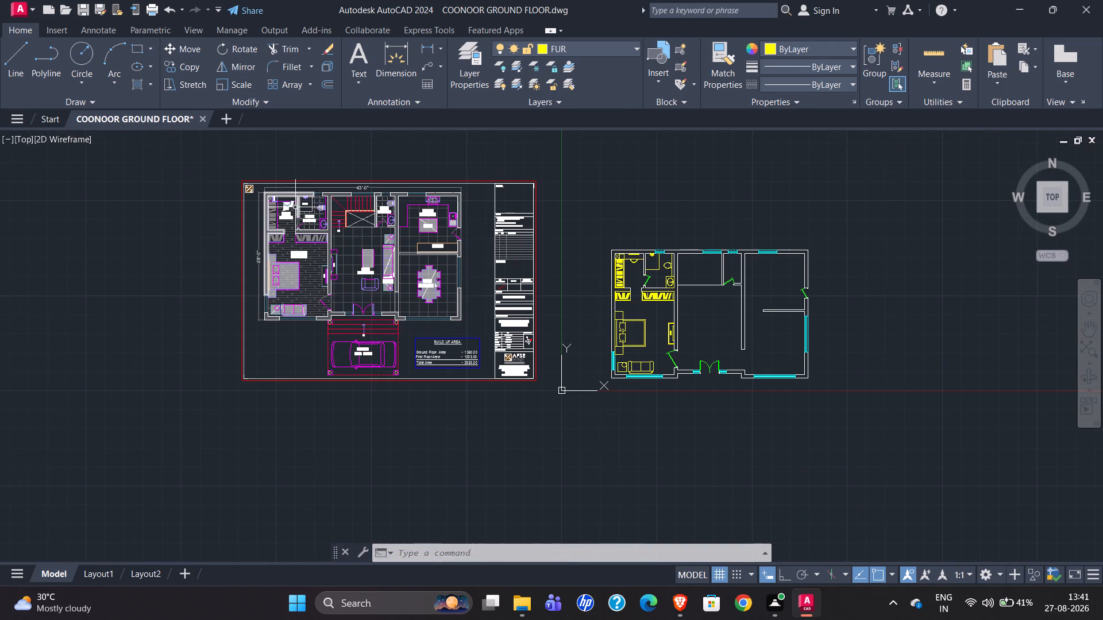
pyautogui.scroll(4, 652, 256)
pyautogui.scroll(2, 734, 264)
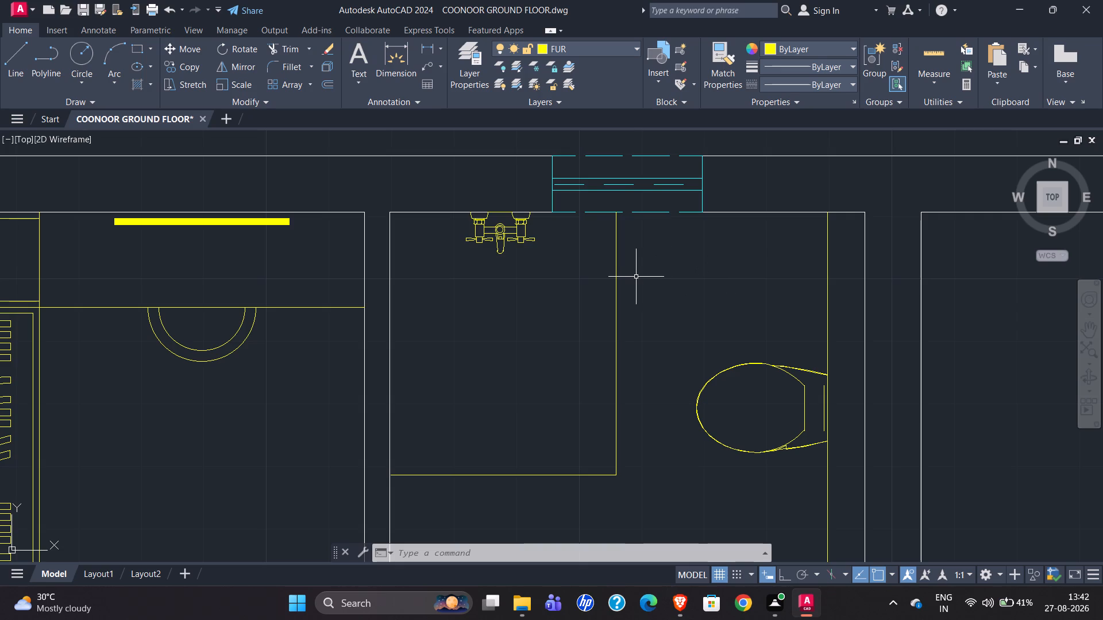
pyautogui.scroll(-5, 619, 292)
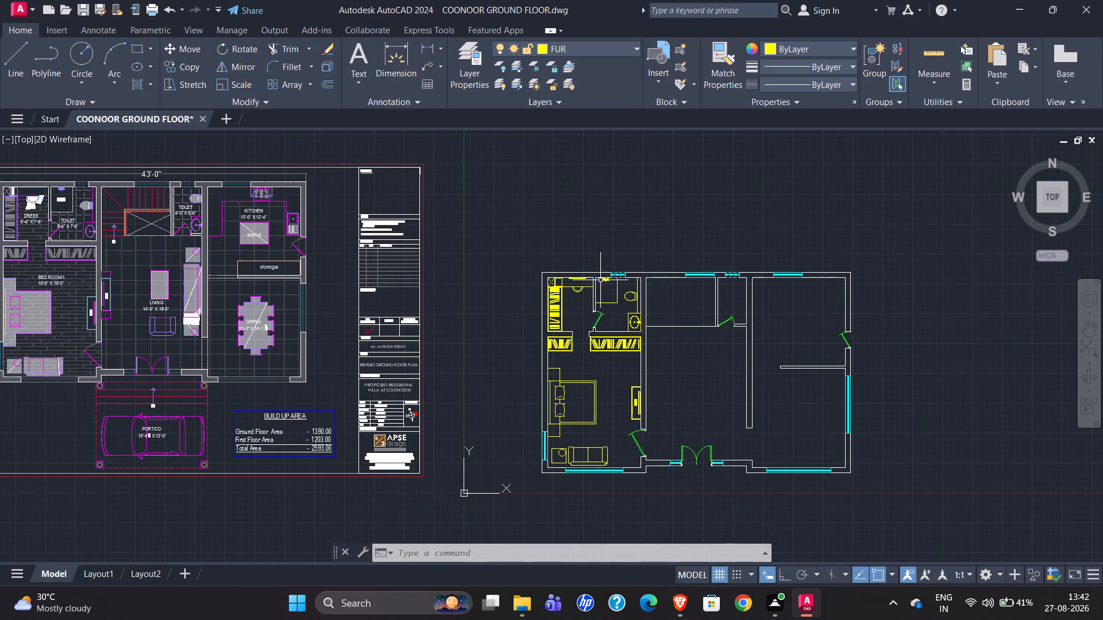
pyautogui.scroll(3, 38, 188)
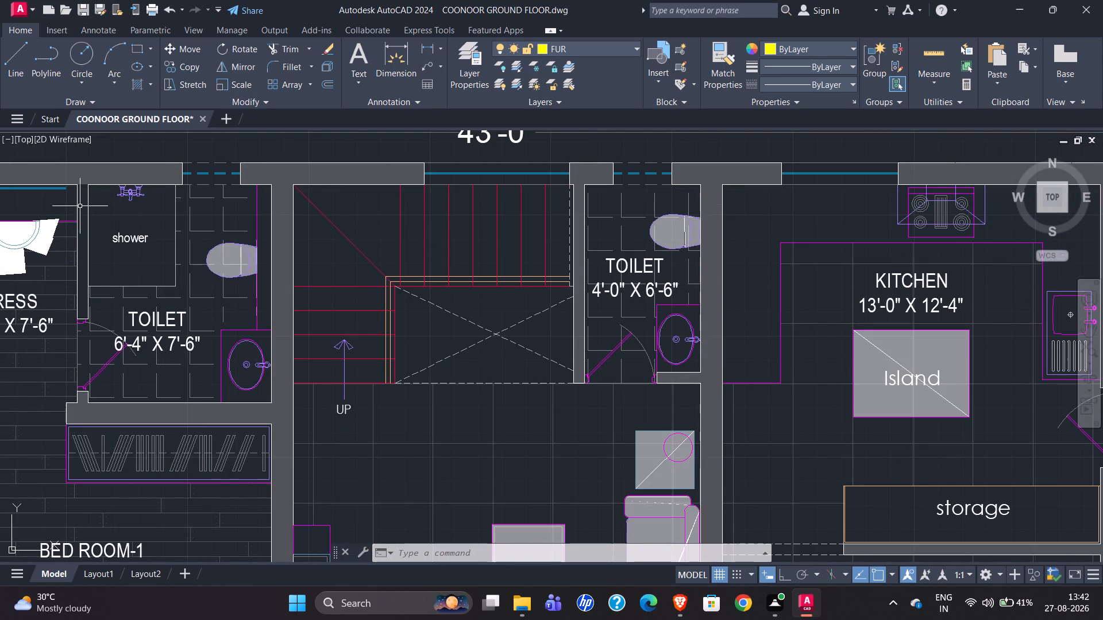
pyautogui.scroll(-4, 22, 208)
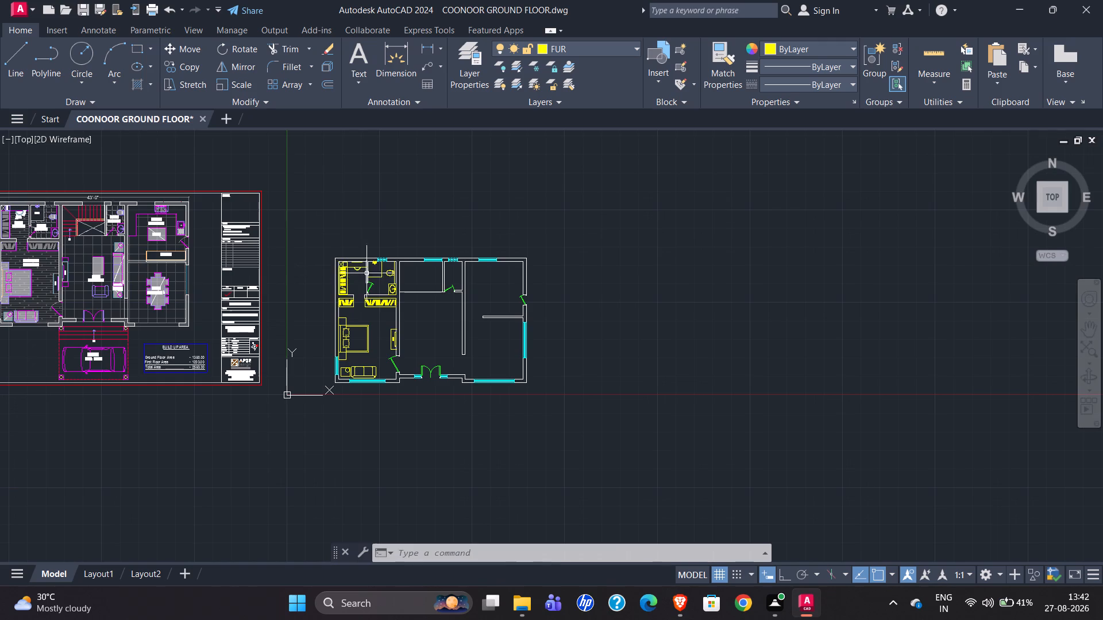
pyautogui.scroll(5, 380, 276)
pyautogui.scroll(-1, 292, 301)
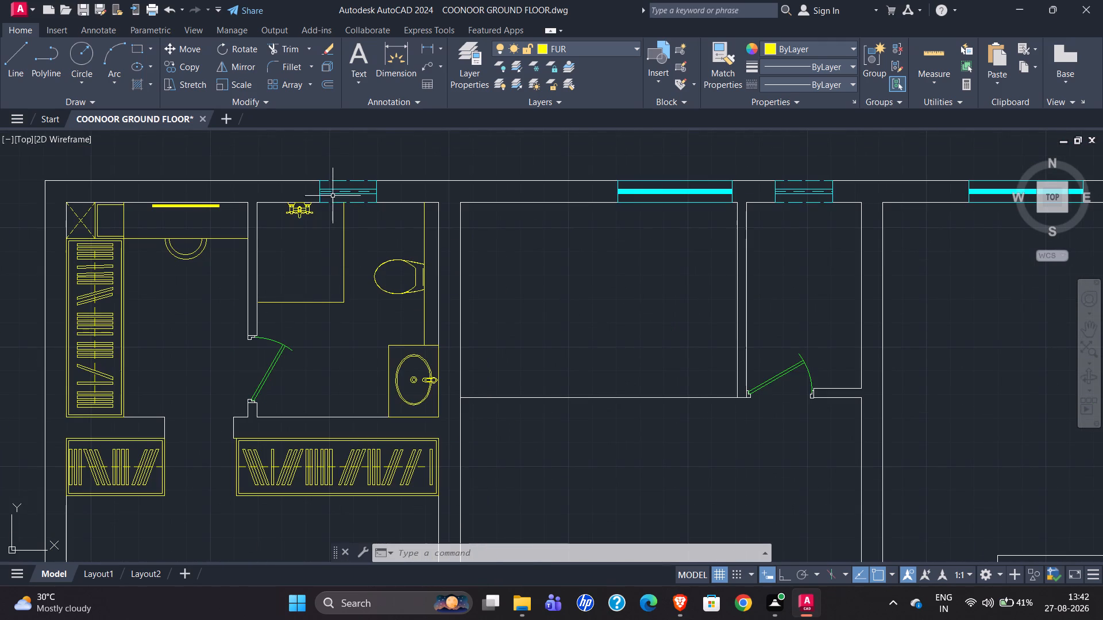
# Move the attached toilet's window along the outer wall so its inner corner meets the end of the shower partition line.
pyautogui.scroll(3, 325, 180)
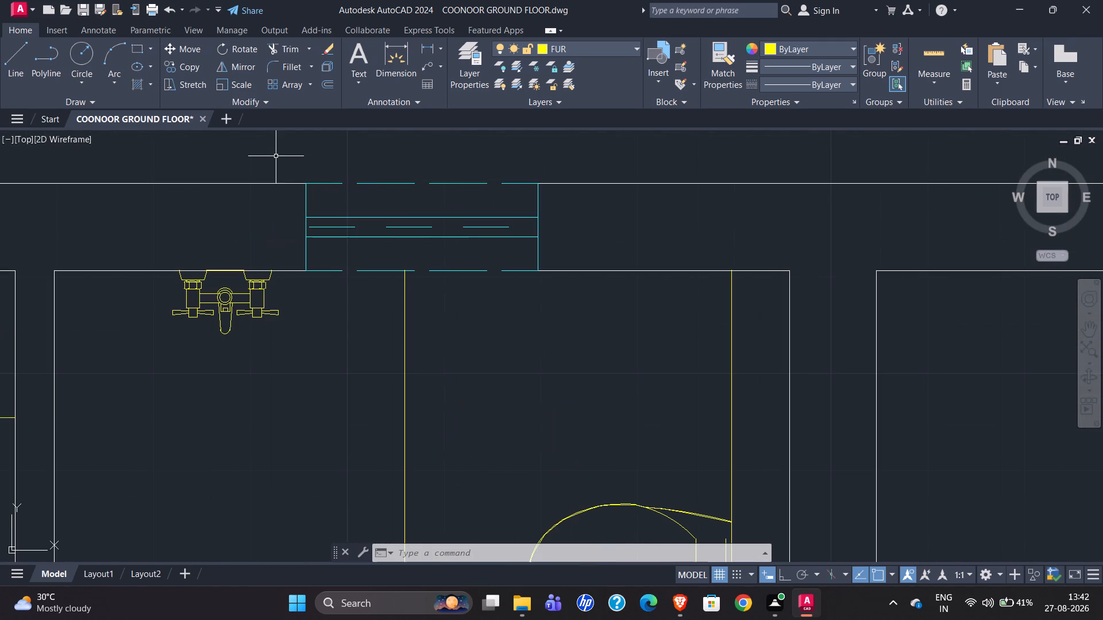
pyautogui.moveTo(276, 154); pyautogui.dragTo(281, 164)
pyautogui.click(562, 324)
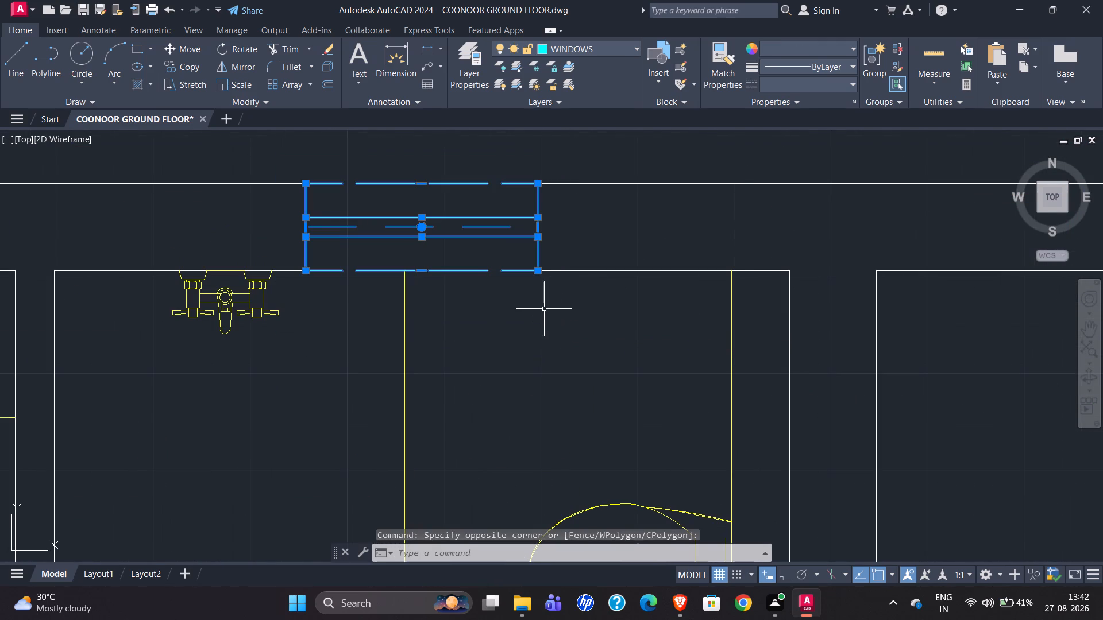
pyautogui.press('m')
pyautogui.press('Return')
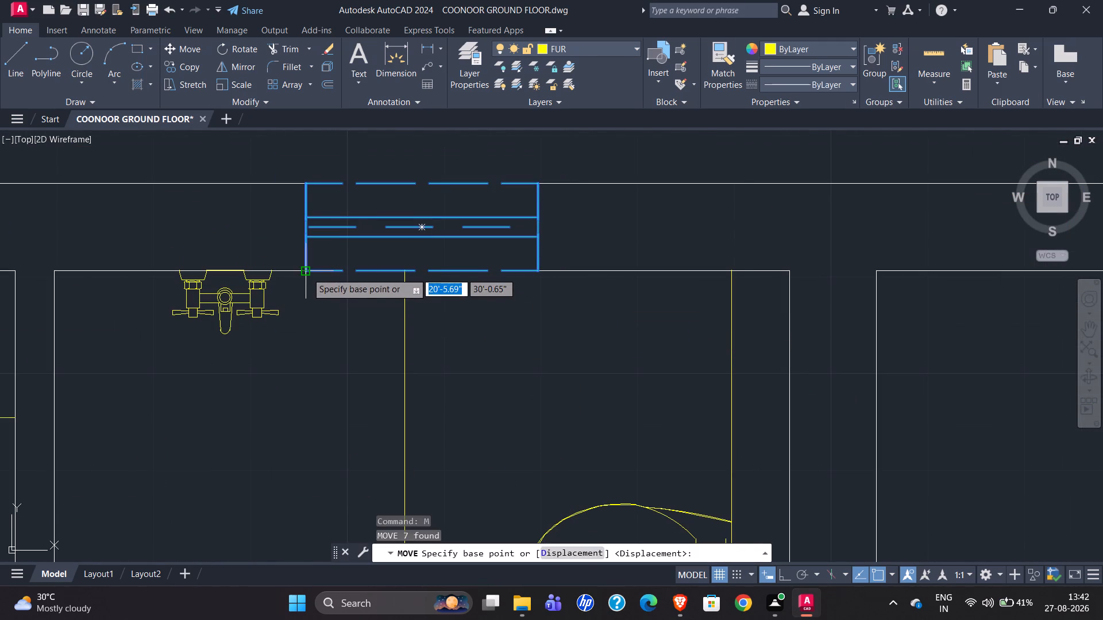
pyautogui.click(307, 272)
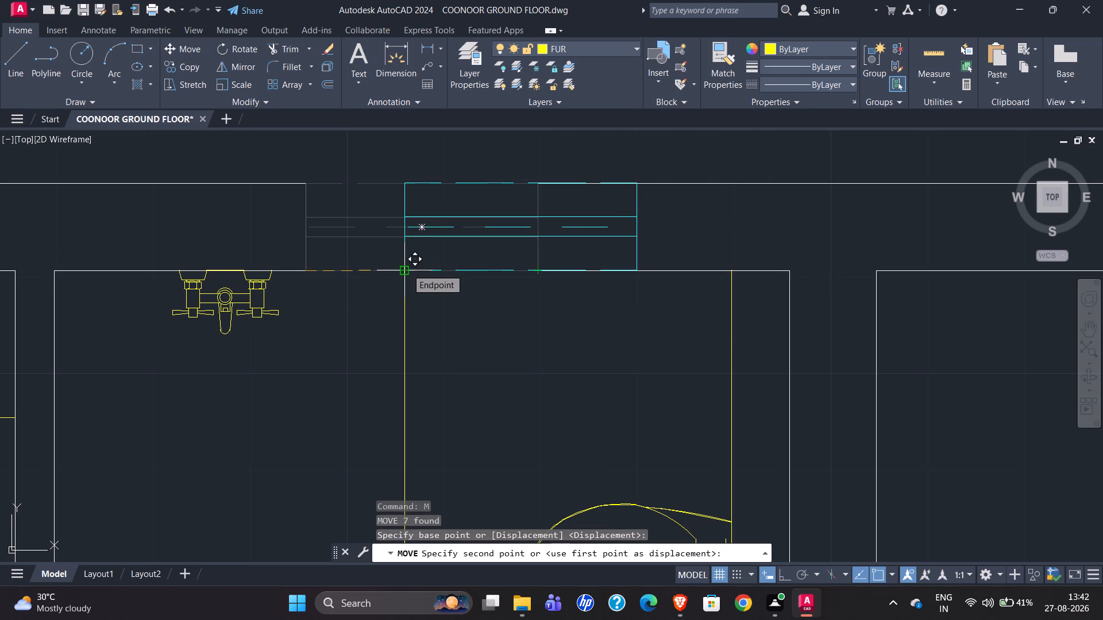
pyautogui.click(407, 269)
# Move the attached toilet's window a short distance along the outer wall, away from the shower partition line towards the WC.
pyautogui.scroll(-6, 549, 262)
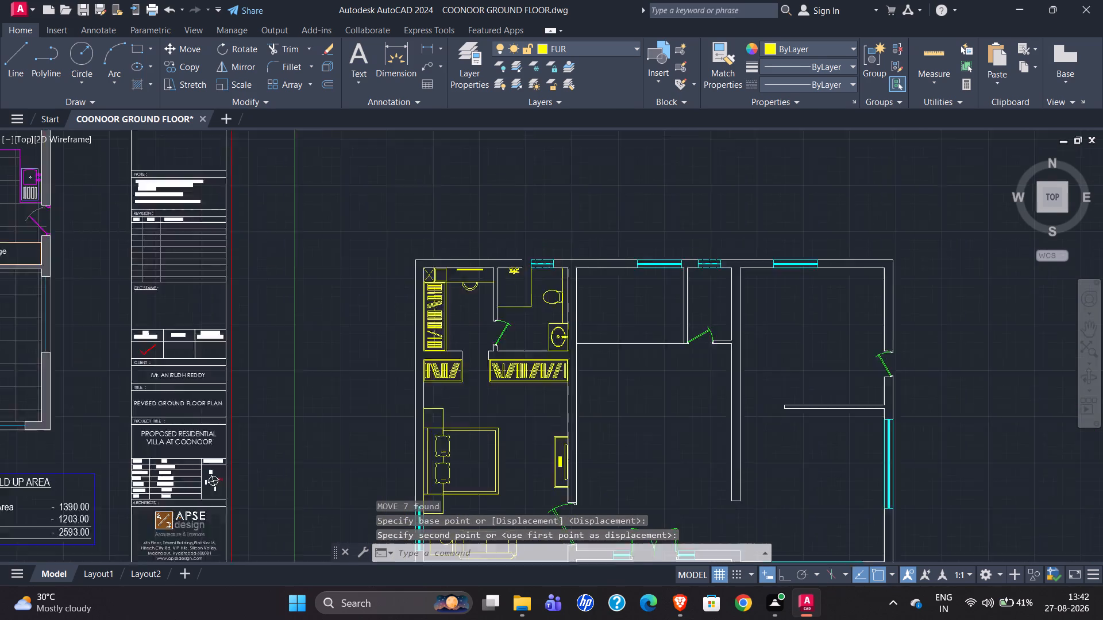
pyautogui.scroll(-1, 391, 230)
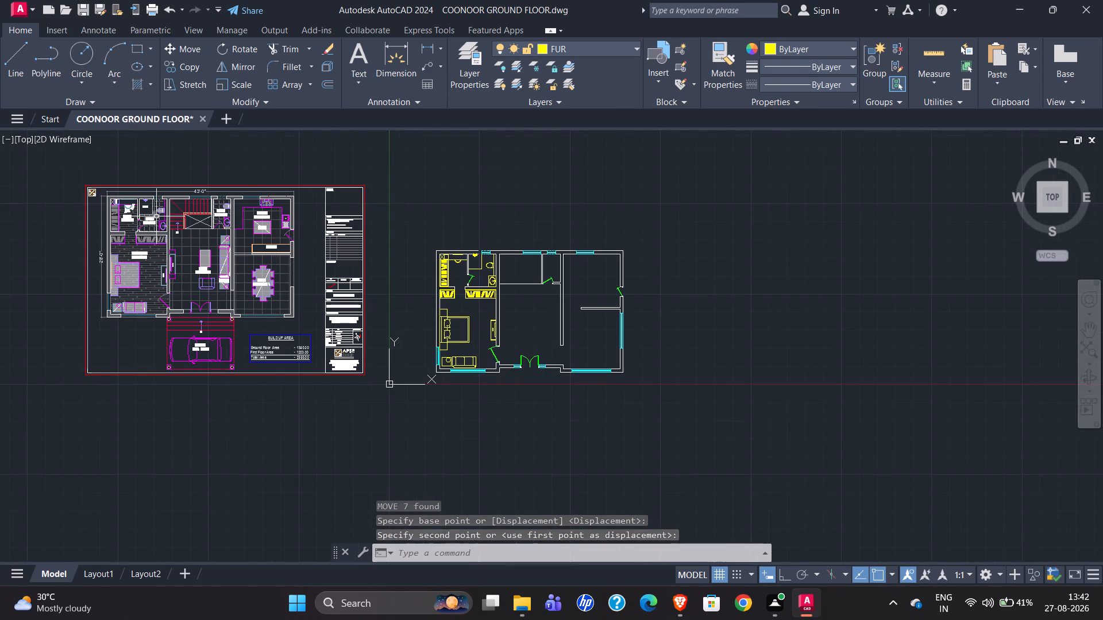
pyautogui.scroll(5, 132, 195)
pyautogui.scroll(-6, 247, 233)
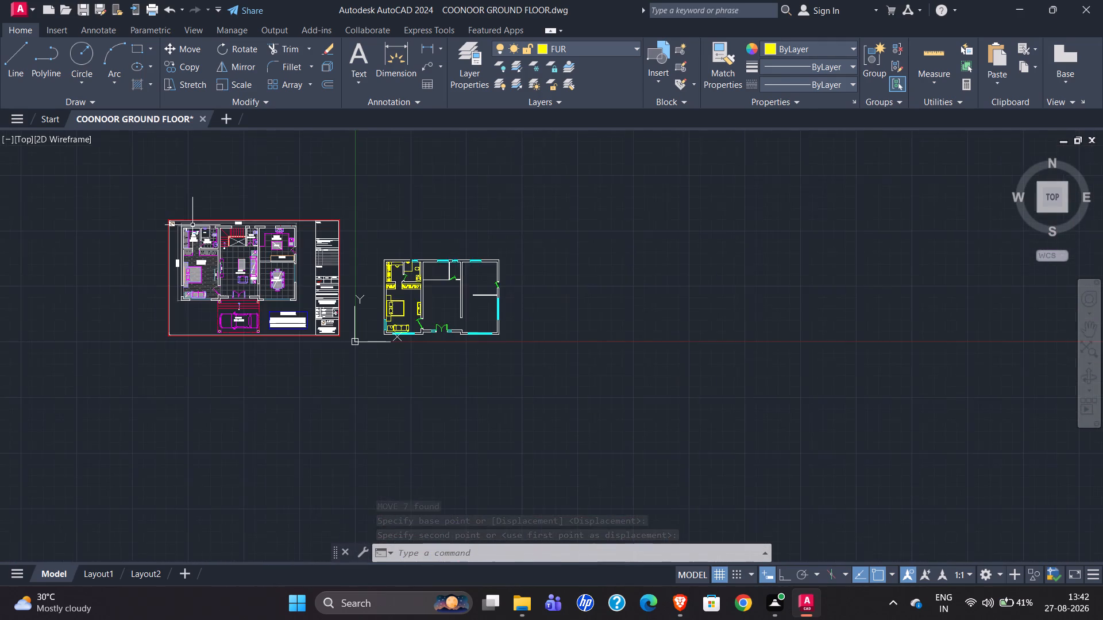
pyautogui.scroll(5, 438, 270)
pyautogui.scroll(3, 141, 162)
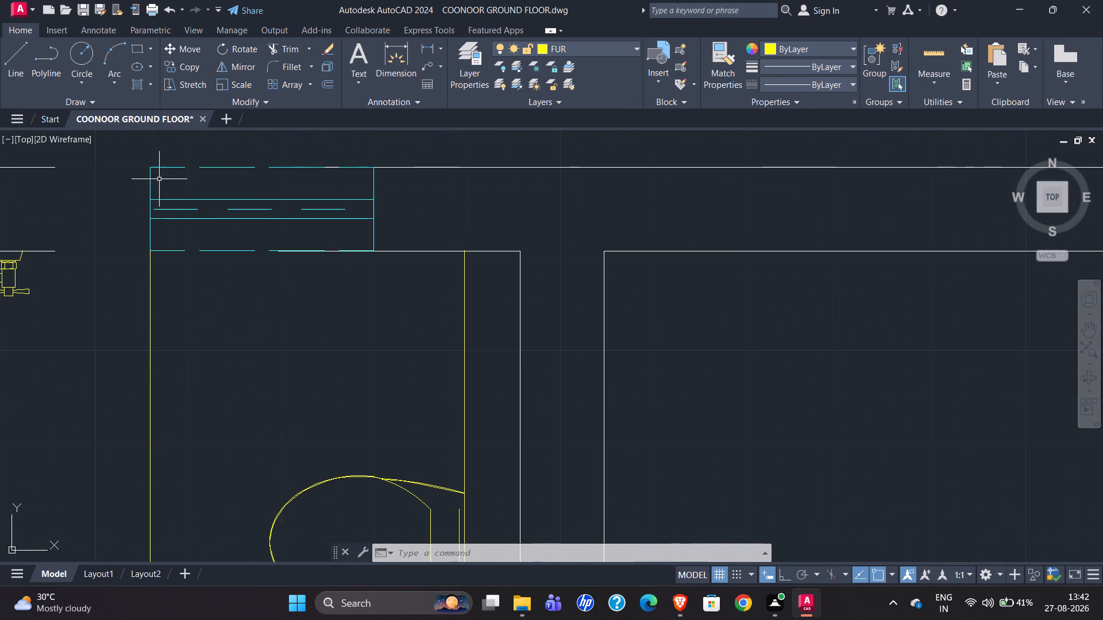
pyautogui.click(143, 152)
pyautogui.click(404, 284)
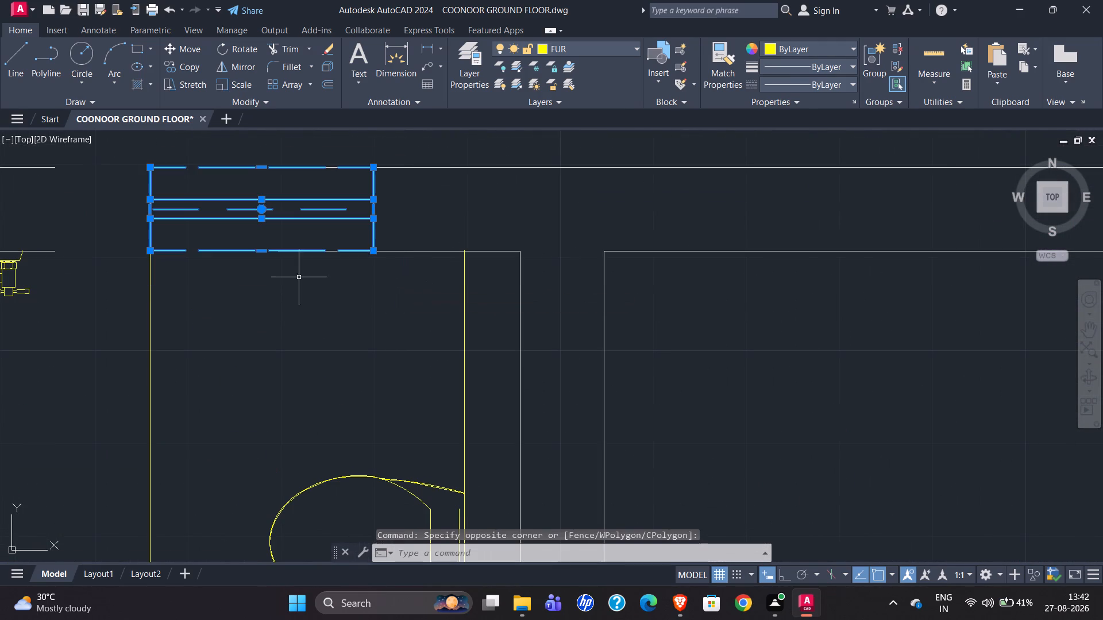
pyautogui.press('m')
pyautogui.press('Return')
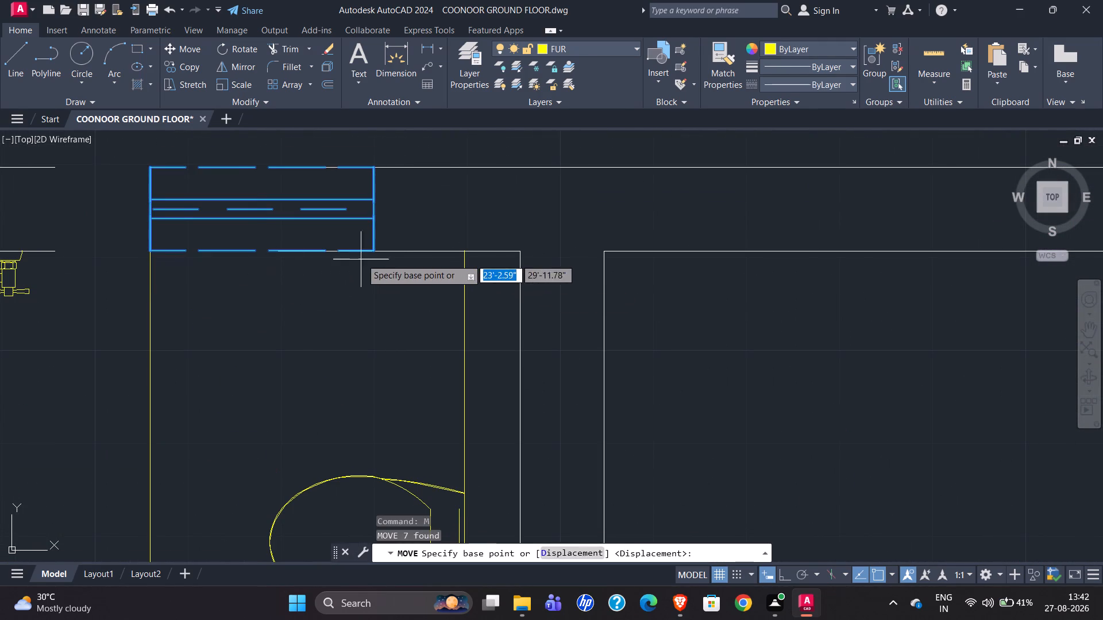
pyautogui.click(371, 253)
pyautogui.click(400, 254)
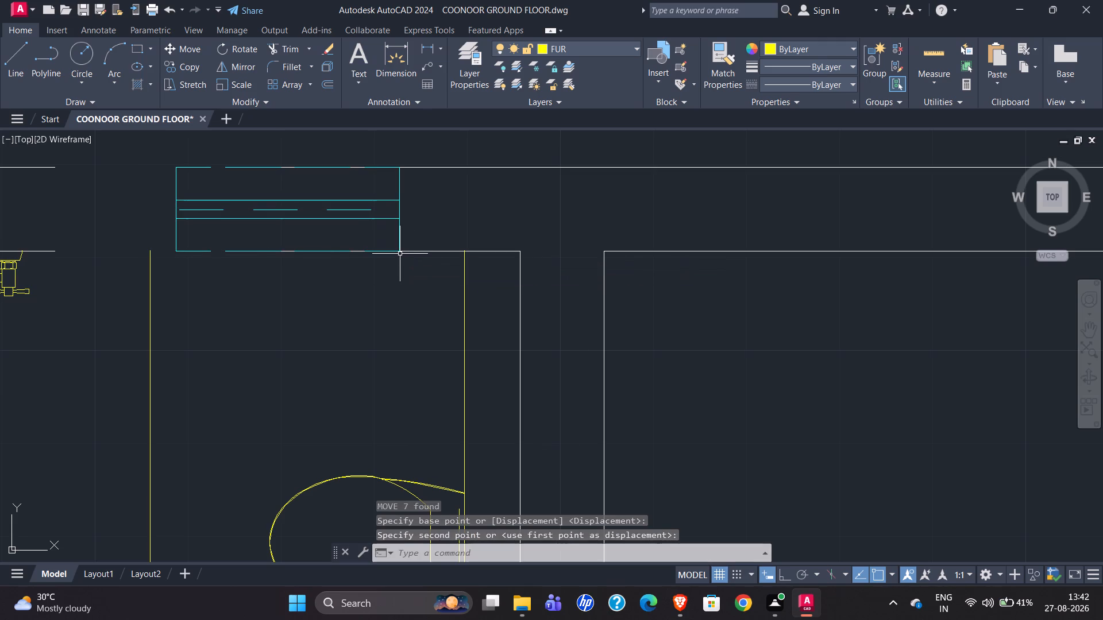
pyautogui.scroll(-1, 384, 312)
pyautogui.press('Escape')
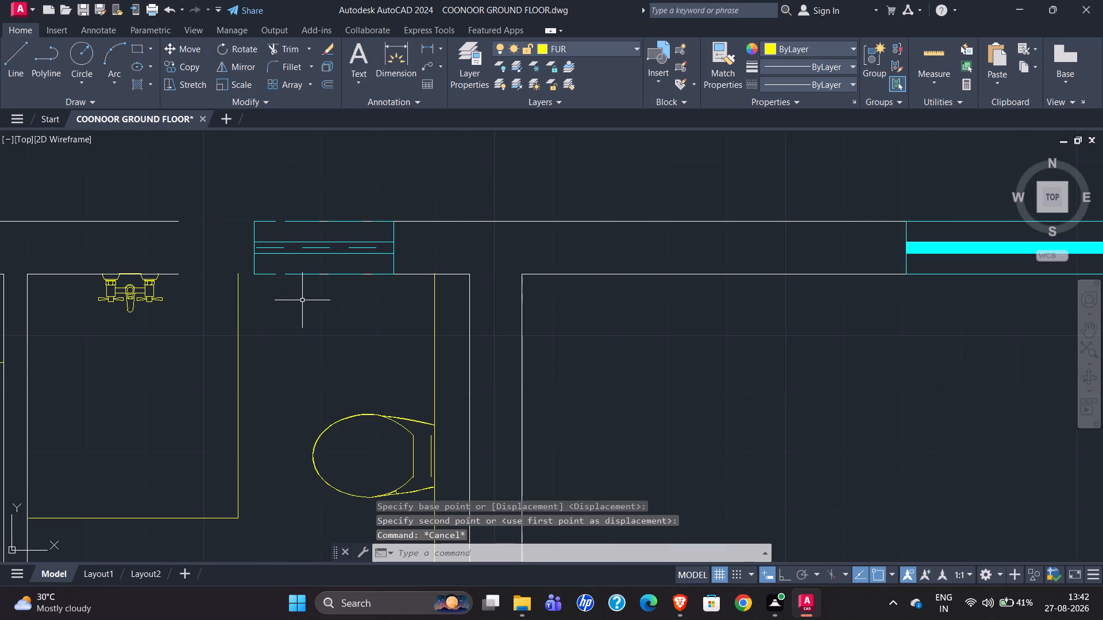
# Extend the outer wall's inner and outer face lines on the shower side to the near edge of the toilet window.
pyautogui.press('e')
pyautogui.press('x')
pyautogui.press('Return')
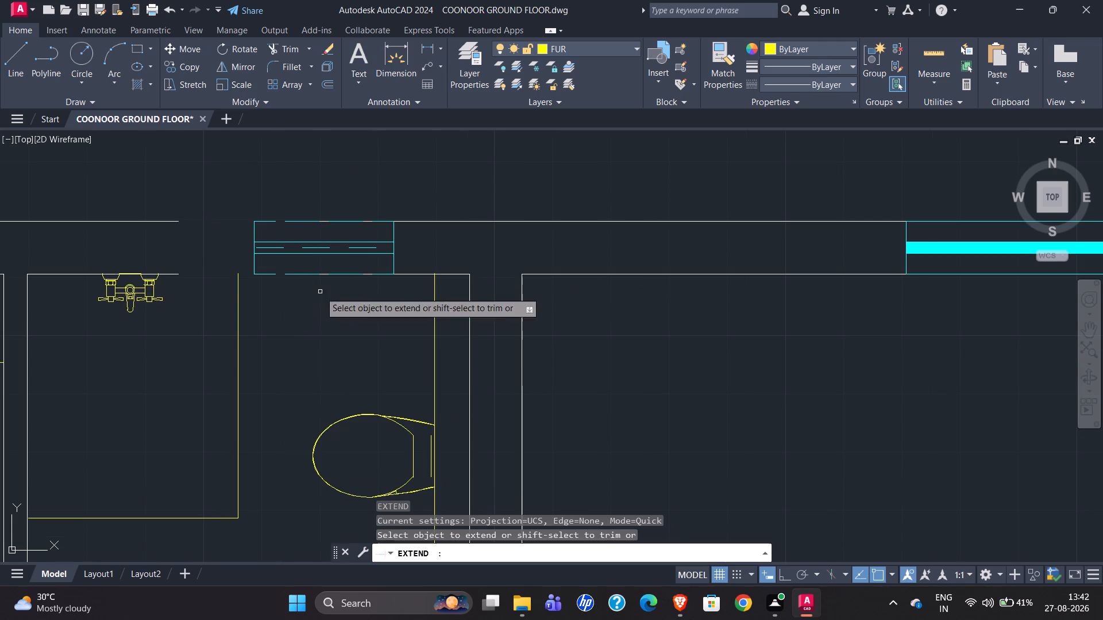
pyautogui.moveTo(173, 291); pyautogui.dragTo(173, 234)
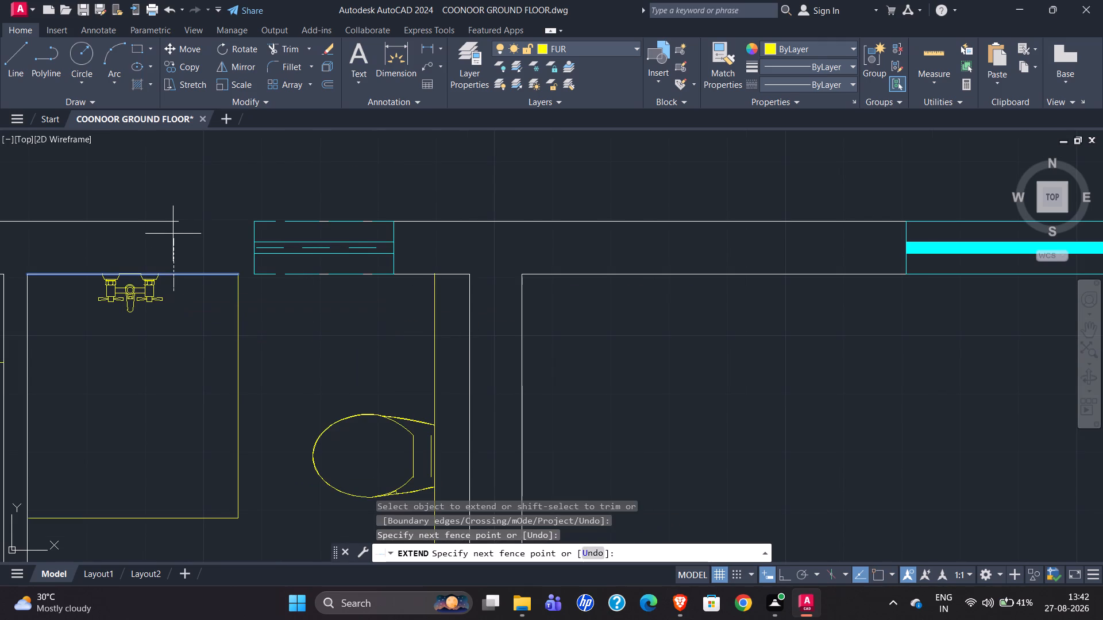
pyautogui.moveTo(173, 234); pyautogui.dragTo(174, 213)
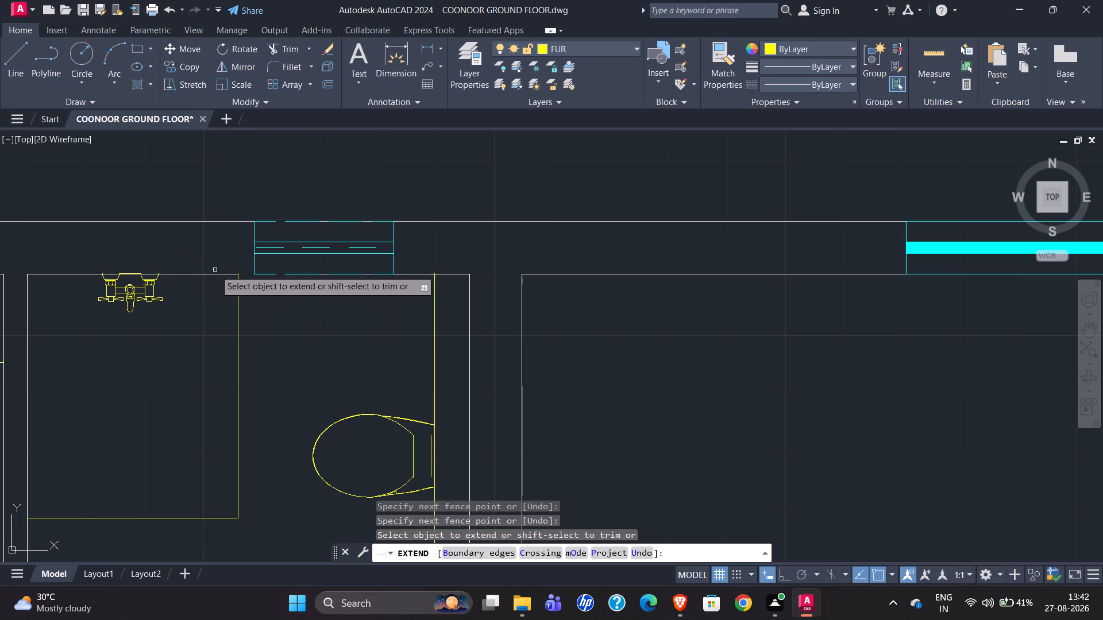
pyautogui.click(215, 274)
pyautogui.press('Escape')
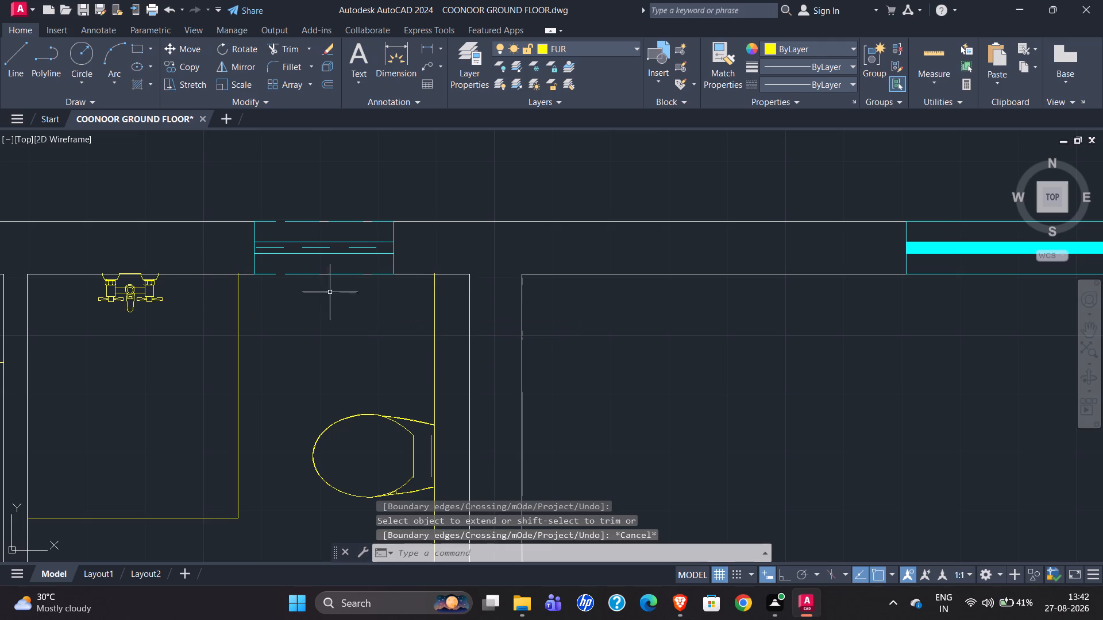
# Turn off the WINDOWS layer.
pyautogui.scroll(3, 324, 278)
pyautogui.click(322, 261)
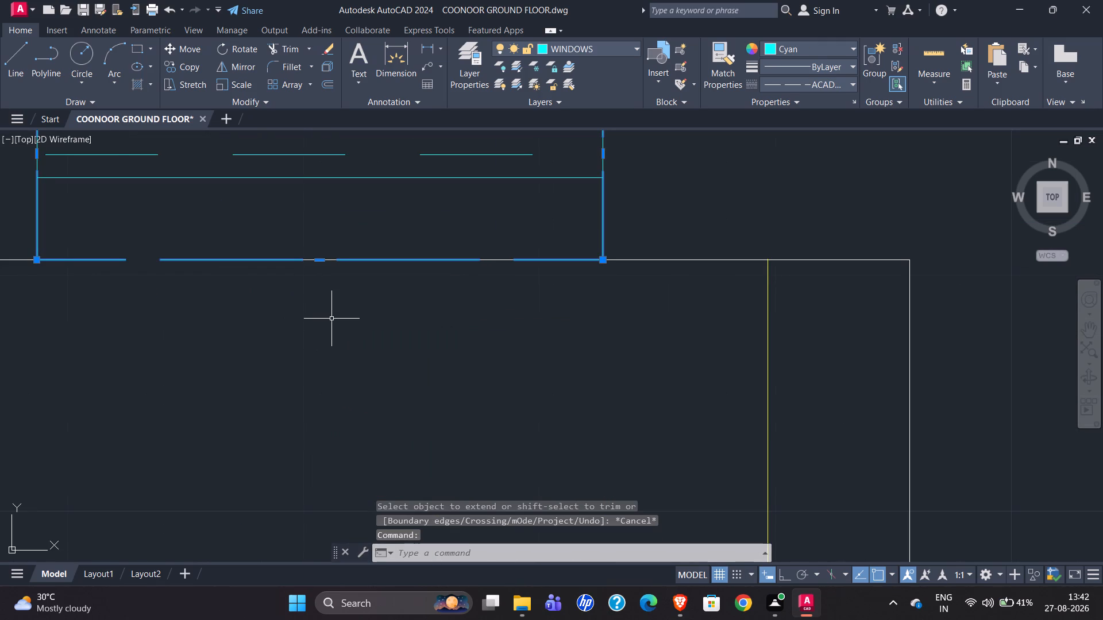
pyautogui.scroll(-1, 269, 342)
pyautogui.press('Escape')
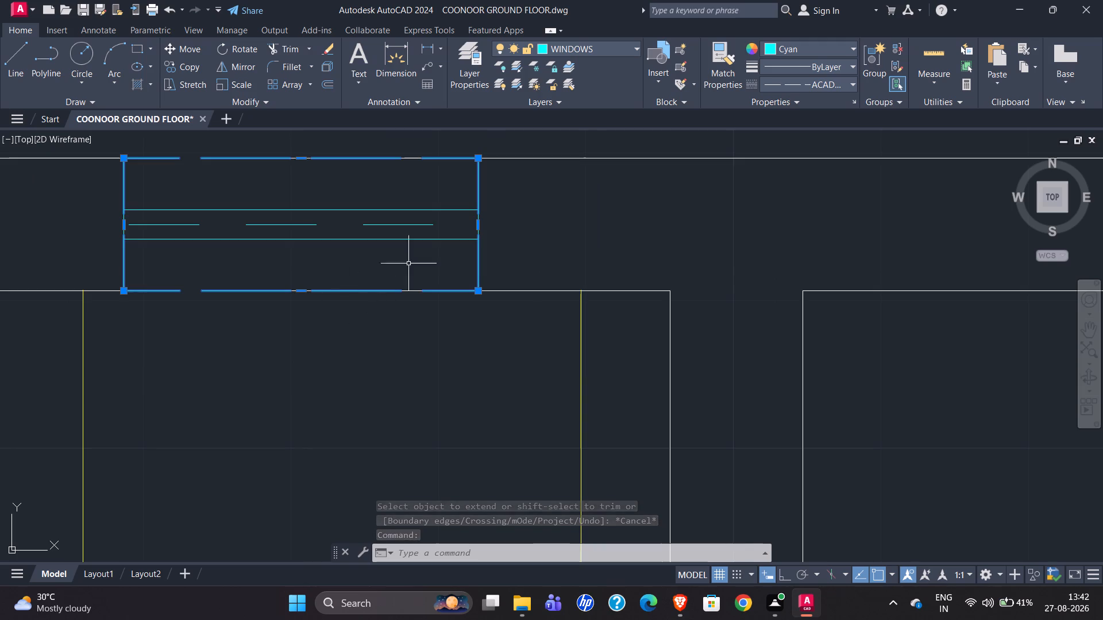
pyautogui.click(250, 290)
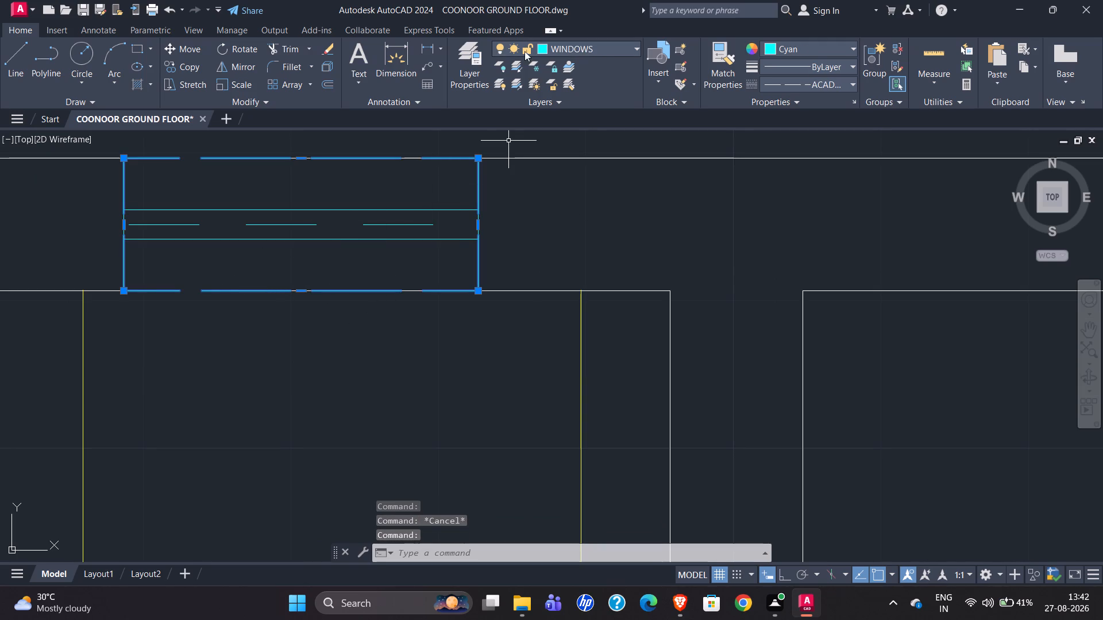
pyautogui.click(501, 49)
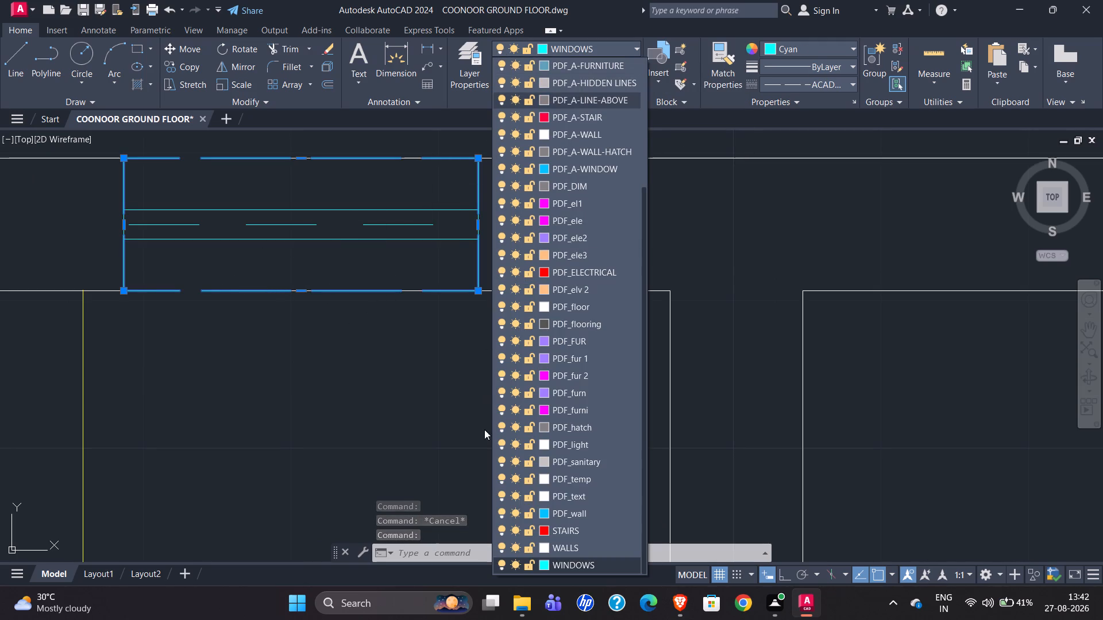
pyautogui.click(501, 561)
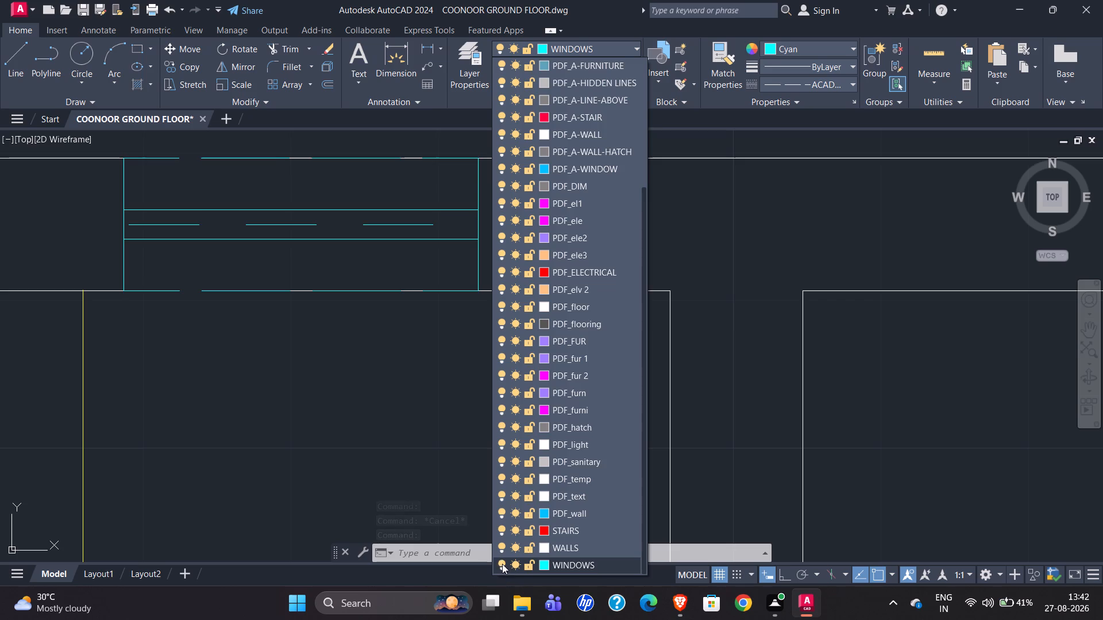
pyautogui.scroll(-2, 263, 371)
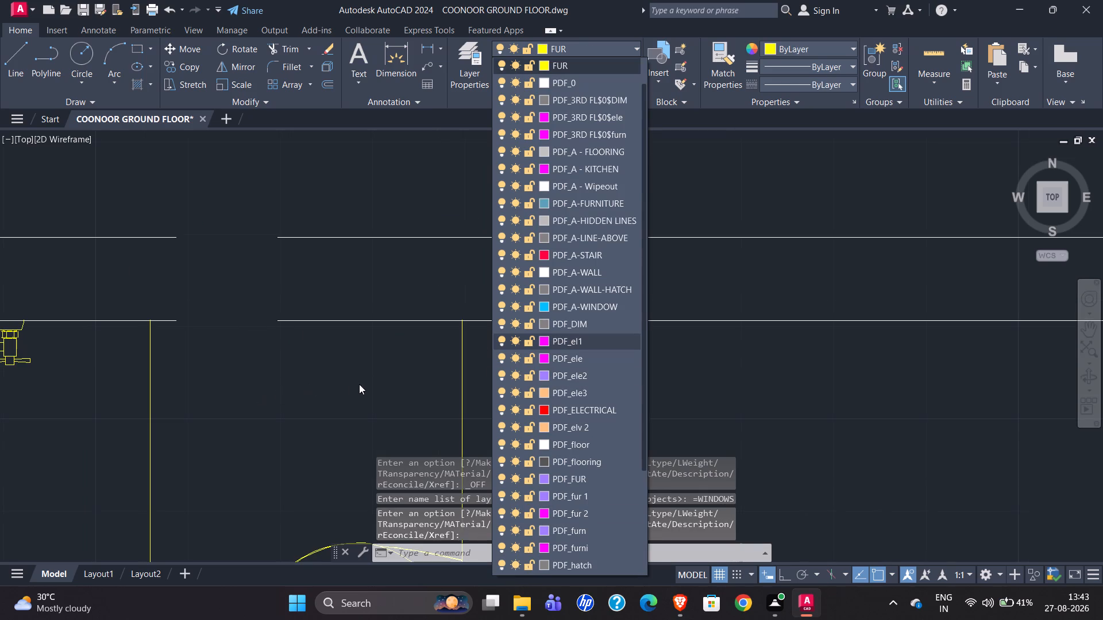
pyautogui.press('Escape')
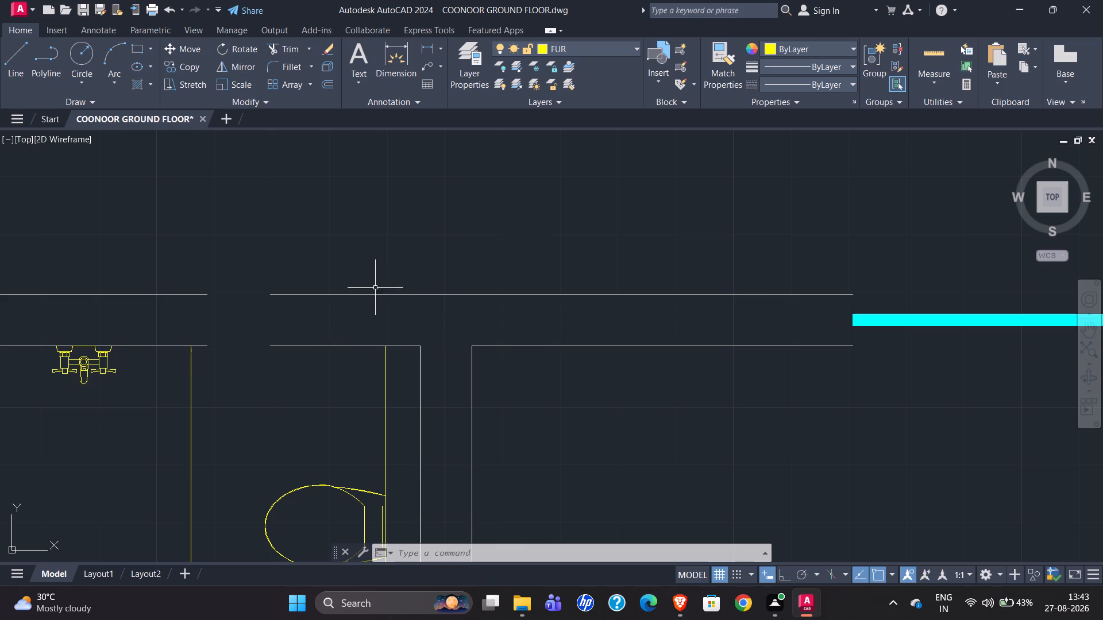
# Trim the outer wall's inner face line between the window opening and the yellow ledge line behind the WC.
pyautogui.press('t')
pyautogui.press('r')
pyautogui.press('Return')
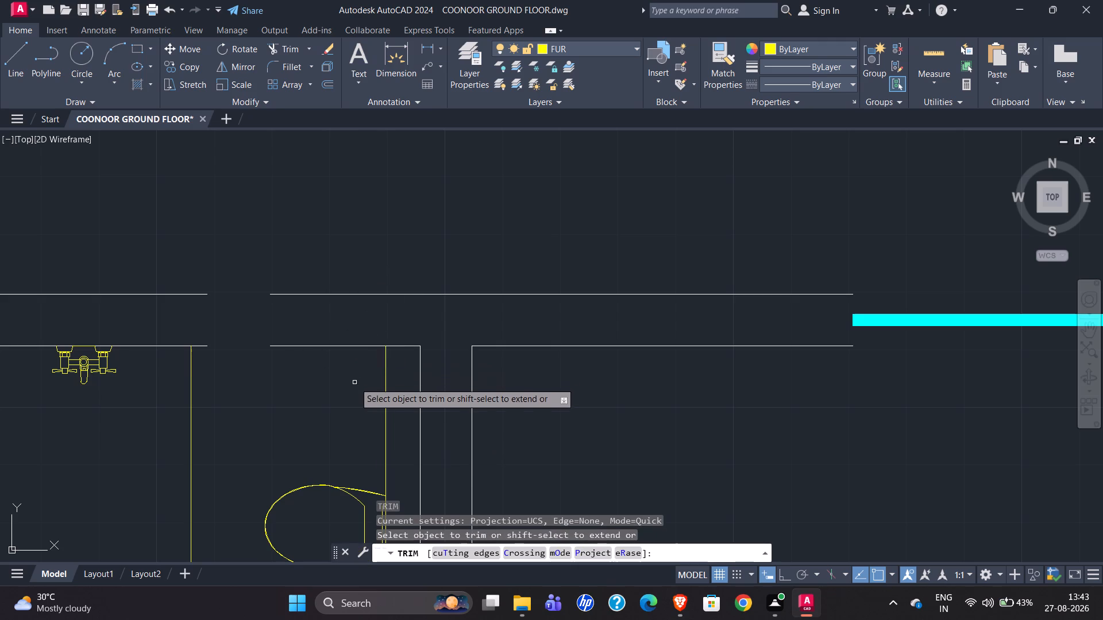
pyautogui.click(355, 346)
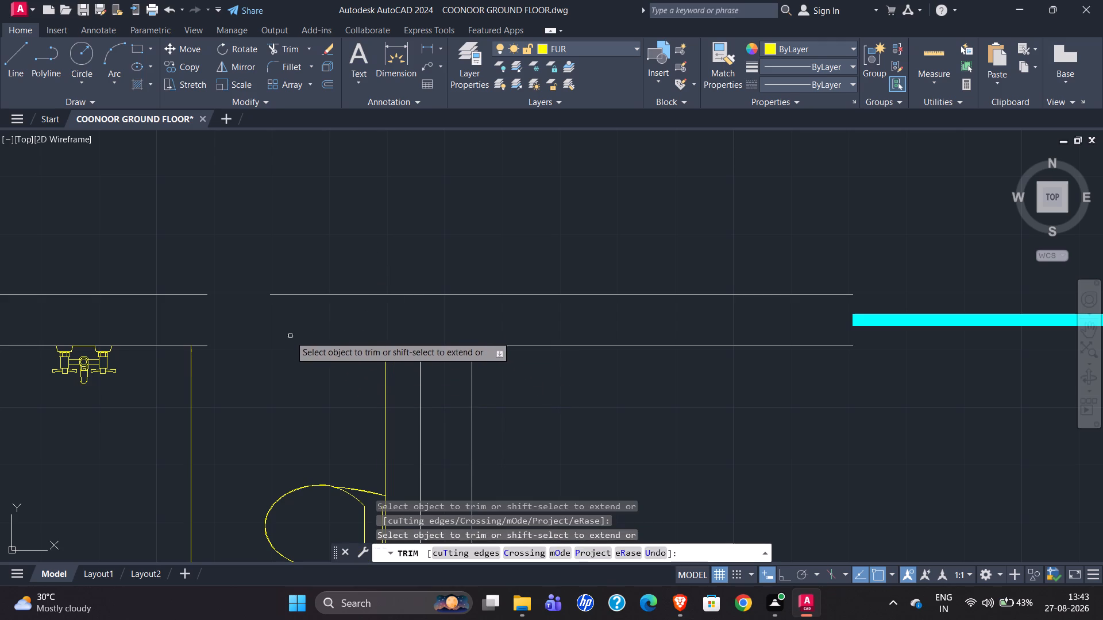
pyautogui.press('Escape')
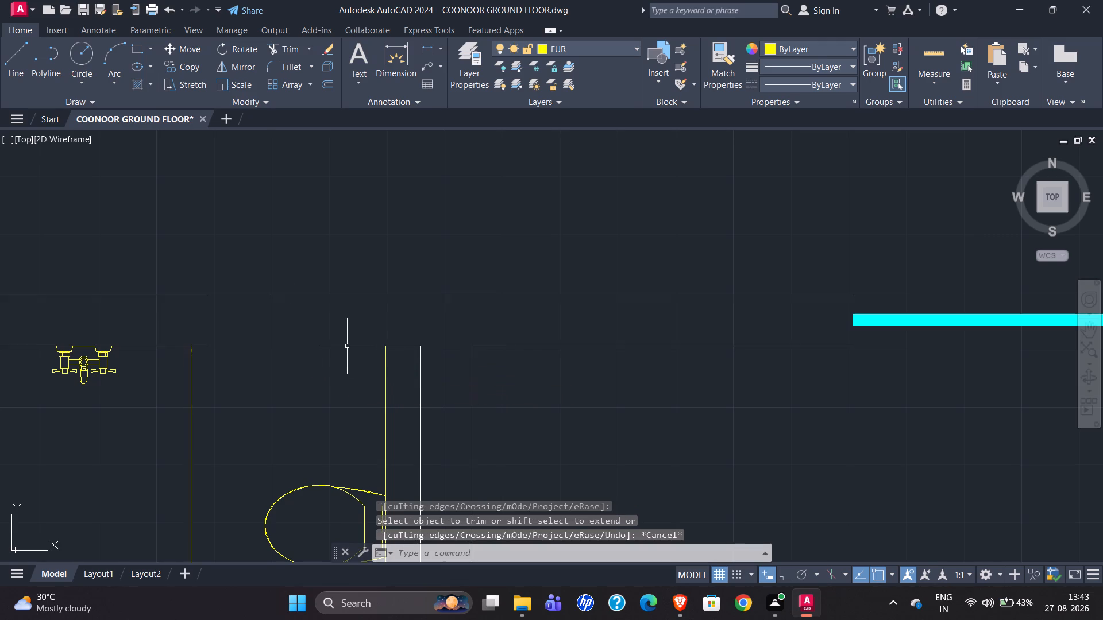
# Extend the toilet side wall's inner line to the outer wall's outer face, and trim that face line back to it from the window opening.
pyautogui.write('EX')
pyautogui.press('Return')
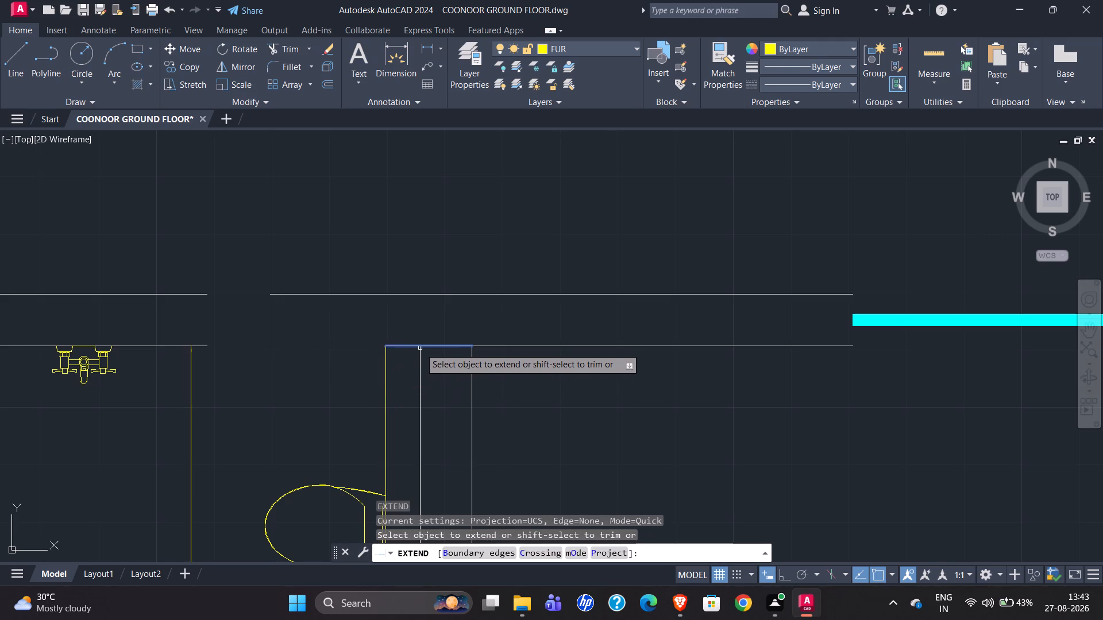
pyautogui.click(421, 355)
pyautogui.press('Escape')
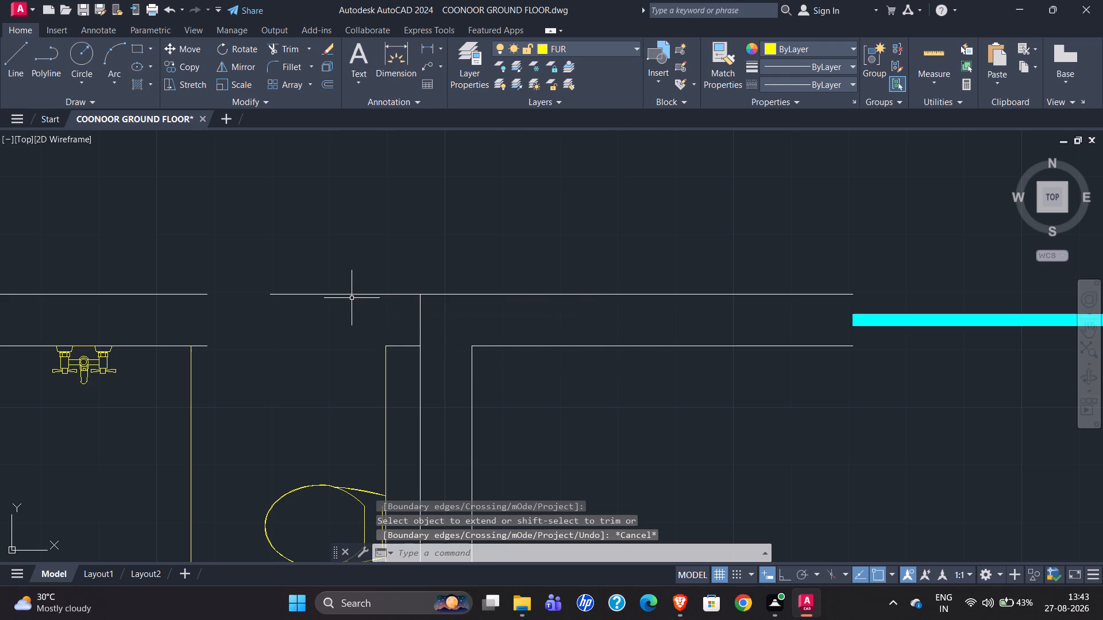
pyautogui.write('TR')
pyautogui.press('Return')
pyautogui.click(349, 292)
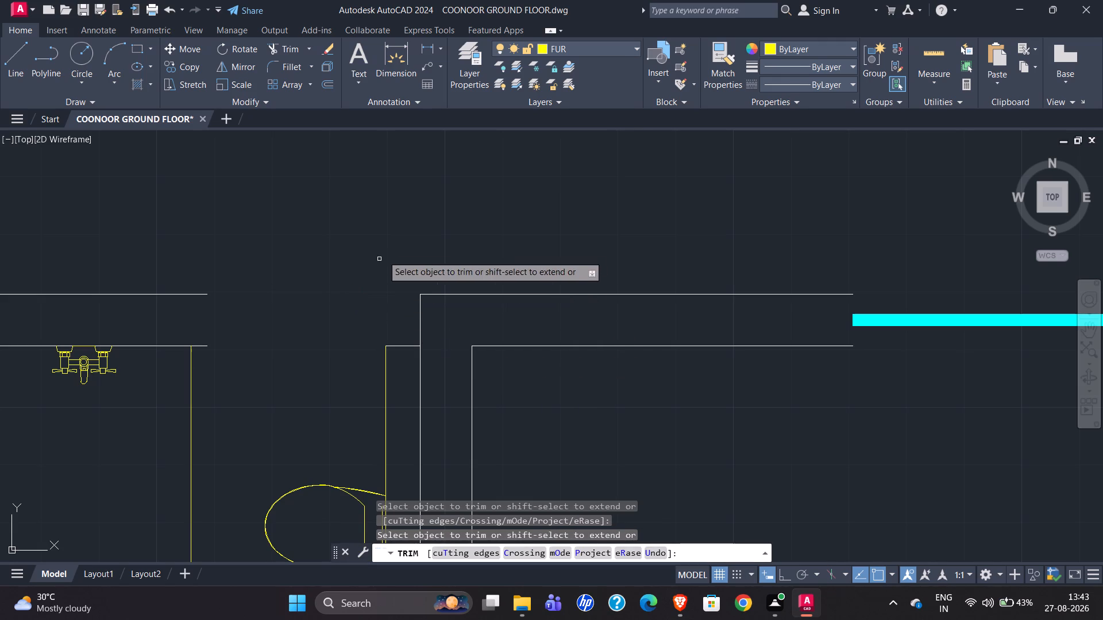
pyautogui.press('Escape')
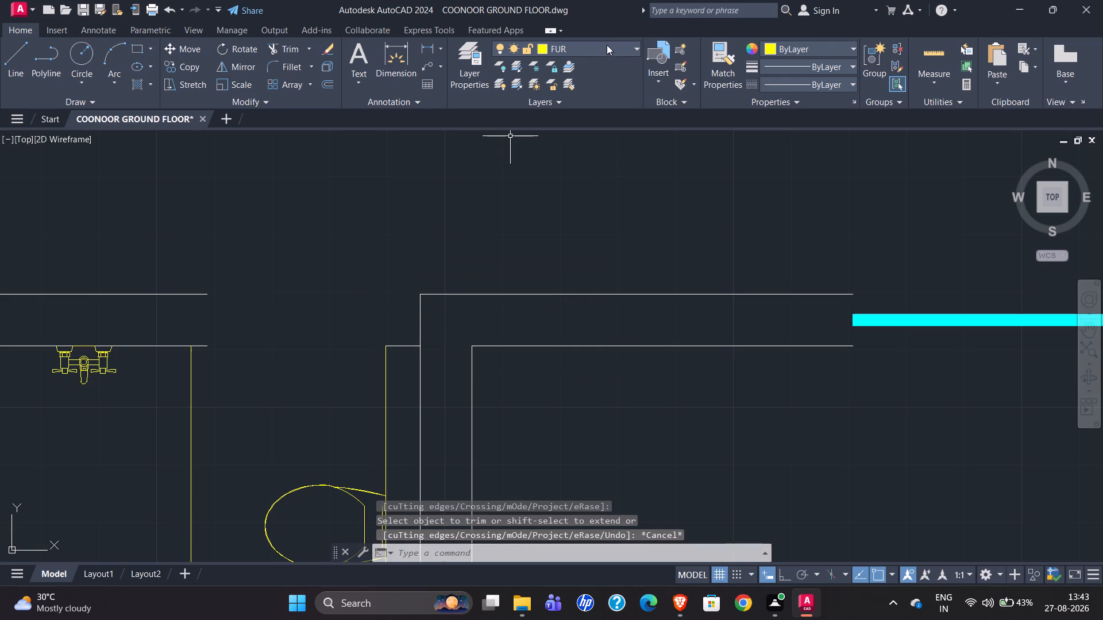
# Turn the WINDOWS layer back on.
pyautogui.click(606, 49)
pyautogui.scroll(-5, 551, 224)
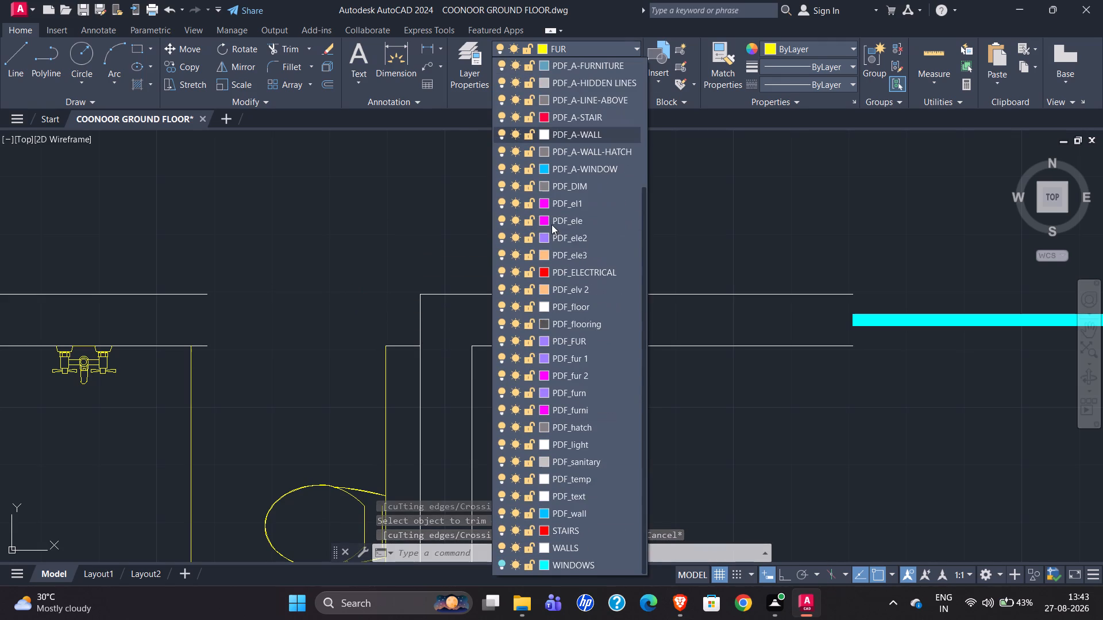
pyautogui.scroll(-1, 551, 224)
pyautogui.click(502, 560)
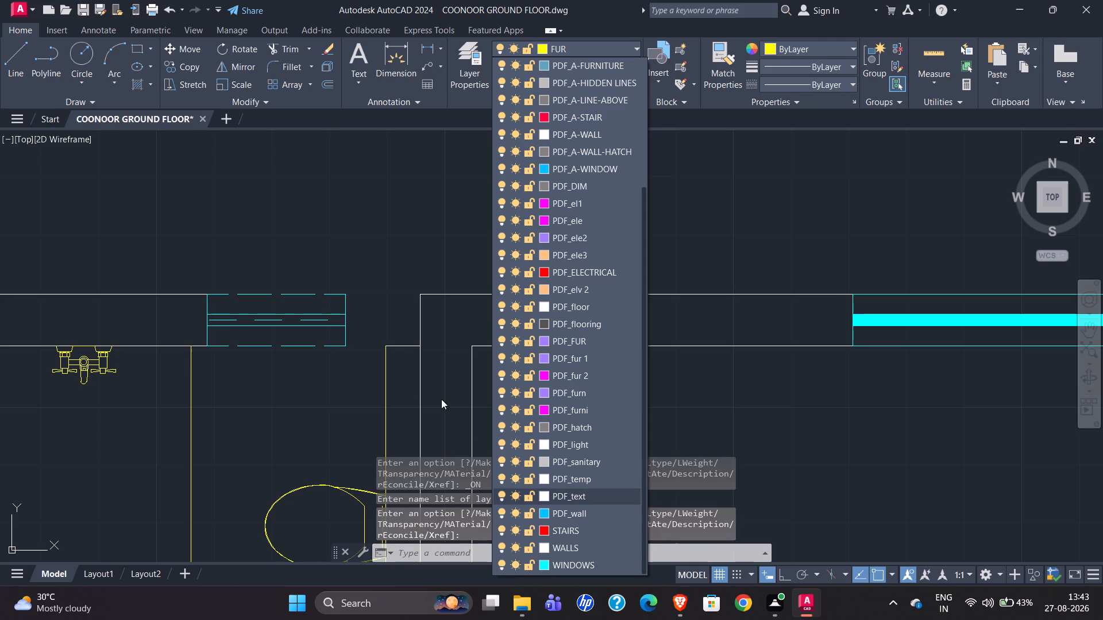
pyautogui.press('Escape')
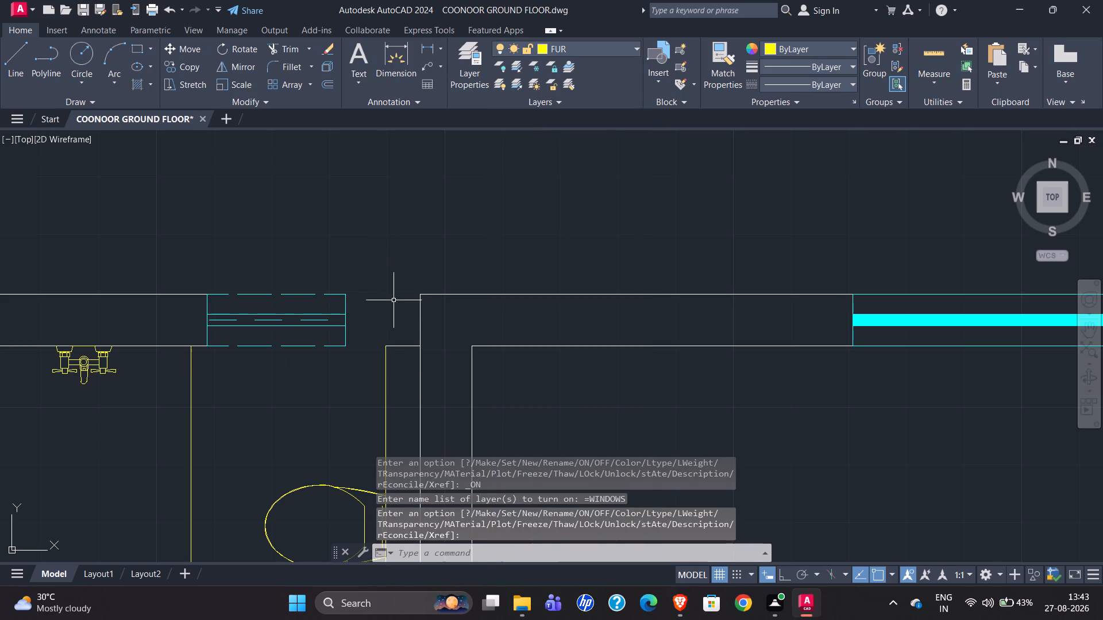
# Extend the outer wall's outer and inner face lines on the WC side to the far edge of the toilet window.
pyautogui.write('EX')
pyautogui.press('Return')
pyautogui.click(425, 294)
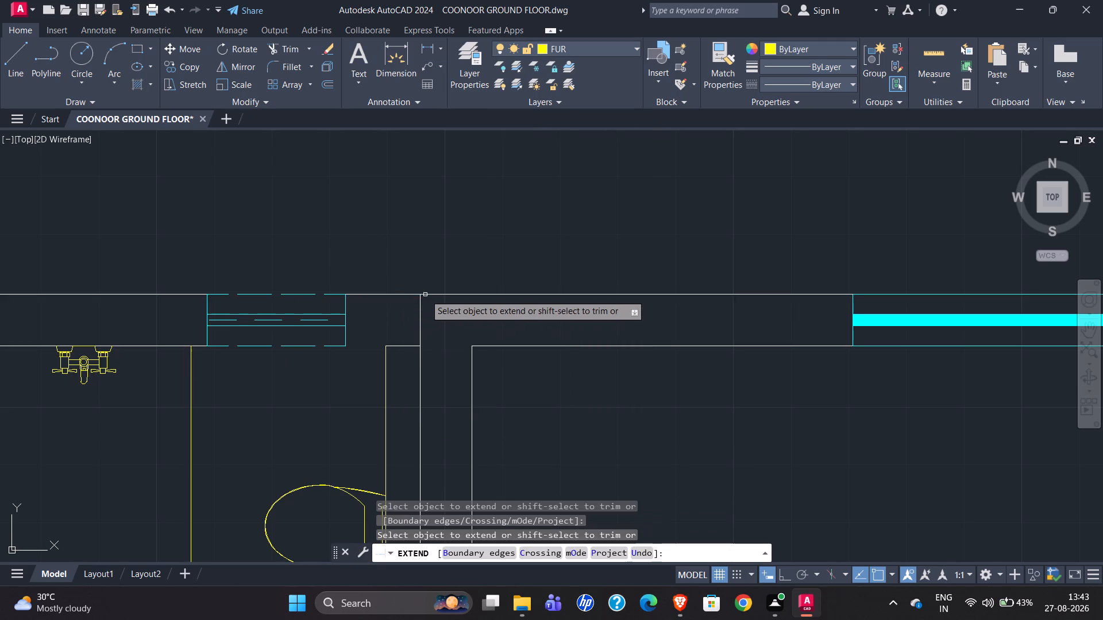
pyautogui.click(393, 347)
pyautogui.press('Escape')
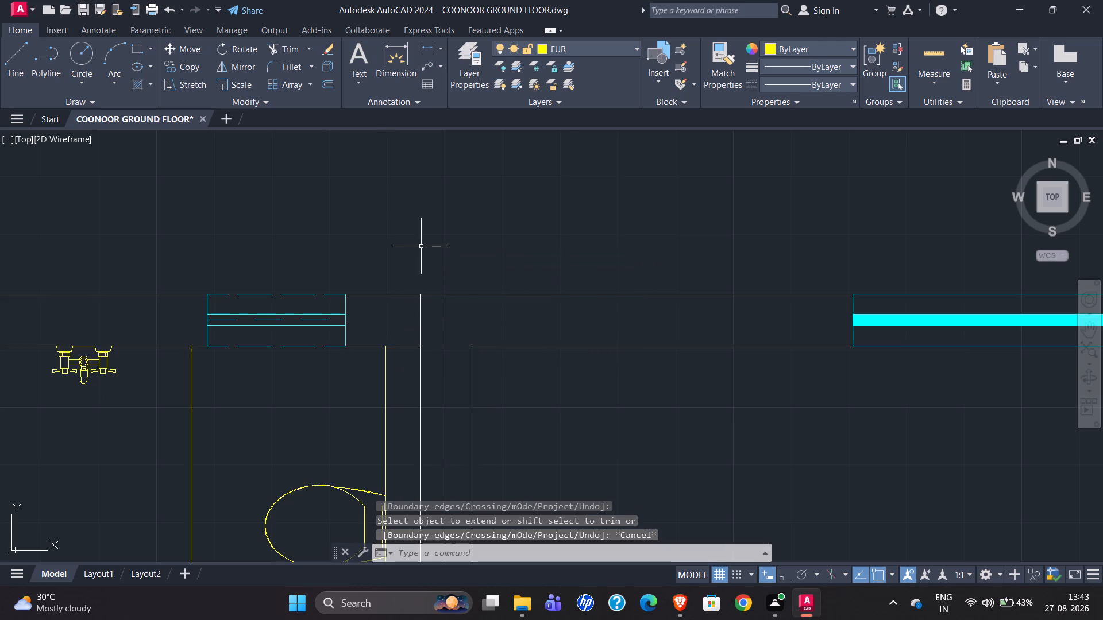
# Trim the toilet side wall line where it crosses the outer wall's thickness.
pyautogui.write('TR')
pyautogui.press('Return')
pyautogui.moveTo(394, 327); pyautogui.dragTo(409, 327)
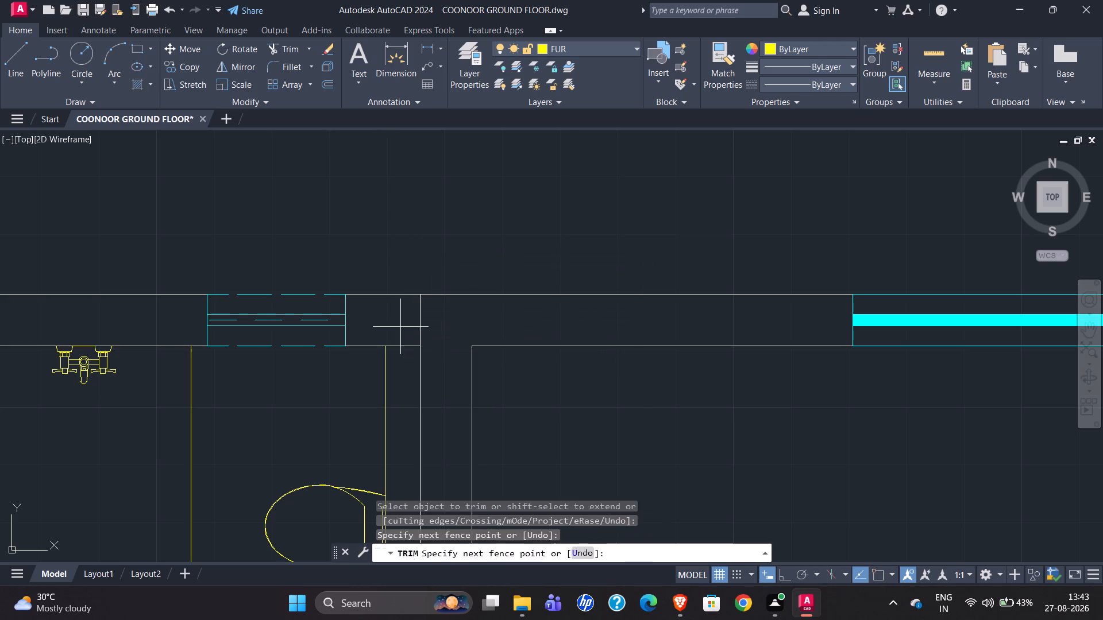
pyautogui.moveTo(409, 327); pyautogui.dragTo(433, 327)
pyautogui.press('Escape')
pyautogui.scroll(-2, 419, 257)
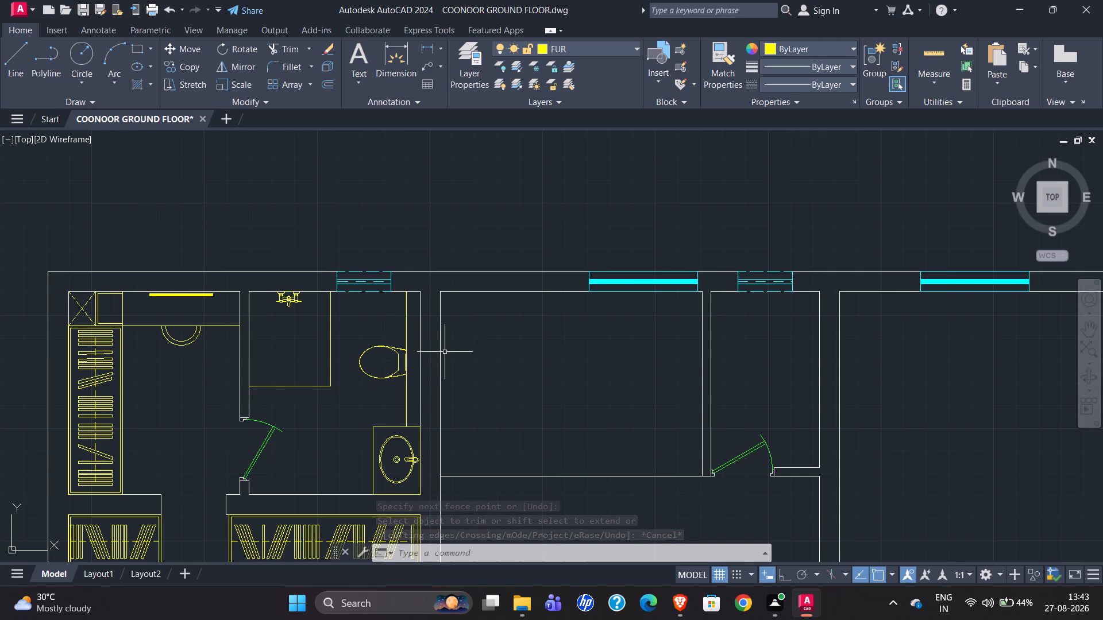
pyautogui.scroll(-2, 450, 295)
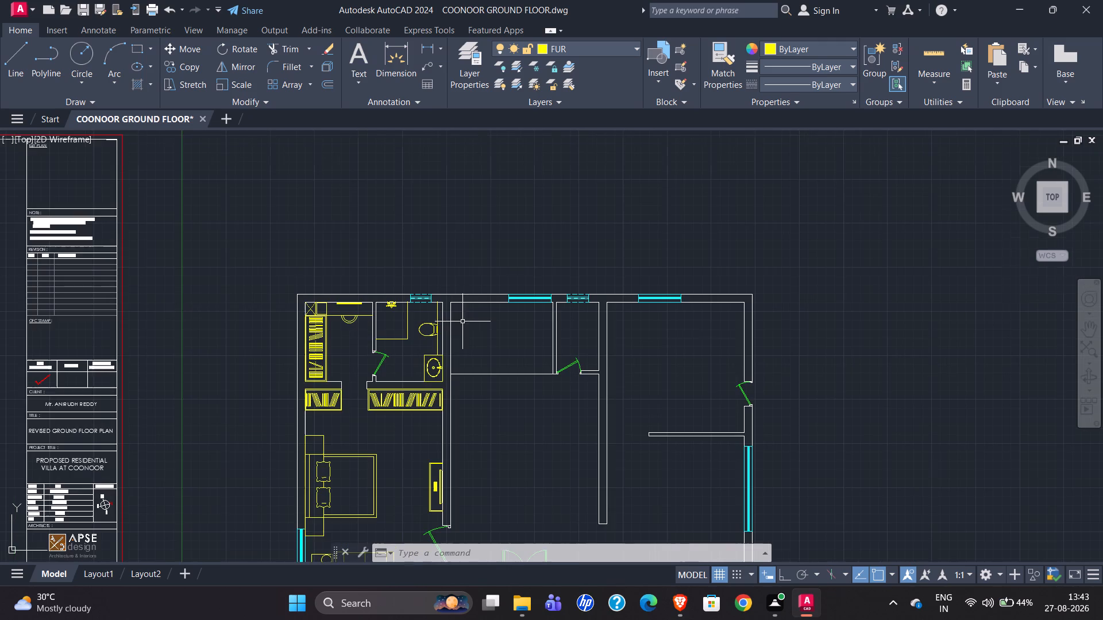
pyautogui.scroll(-1, 510, 336)
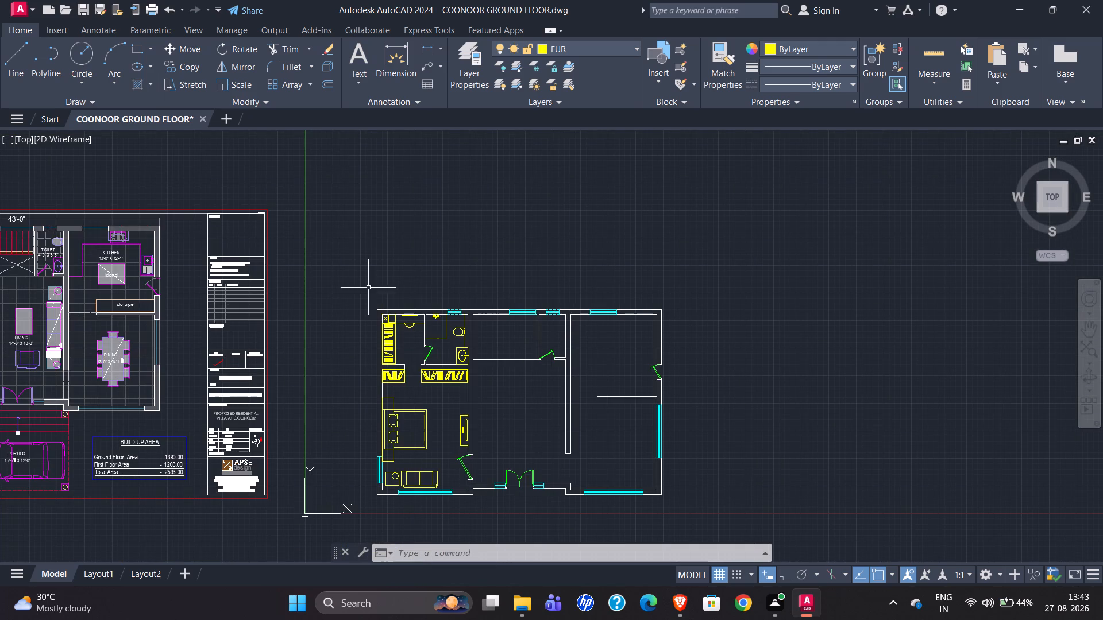
# Compare the furnished living, kitchen and dining areas of the reference plan with the matching empty rooms of the new plan.
pyautogui.scroll(4, 9, 246)
pyautogui.scroll(-1, 149, 287)
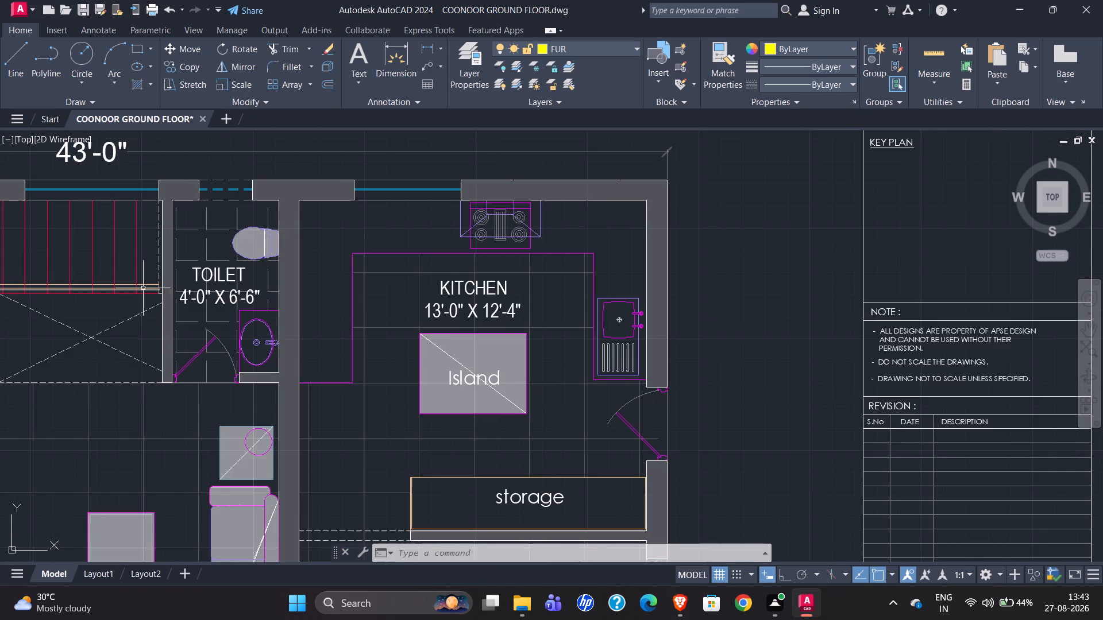
pyautogui.scroll(-2, 138, 288)
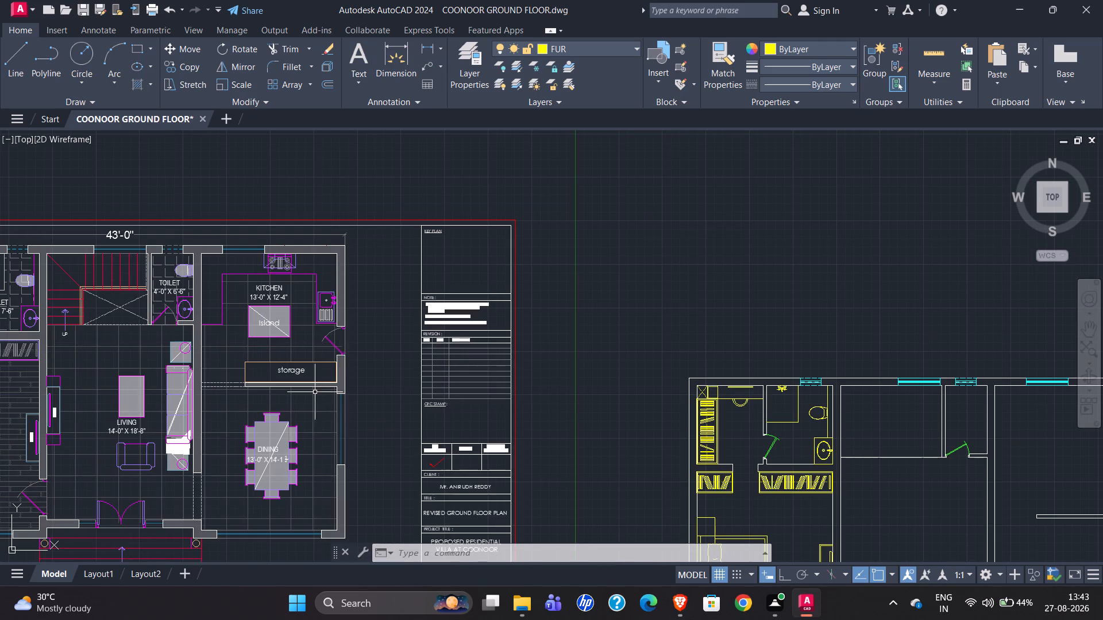
pyautogui.scroll(5, 785, 417)
pyautogui.scroll(-2, 388, 389)
pyautogui.scroll(-2, 446, 343)
pyautogui.scroll(-1, 557, 324)
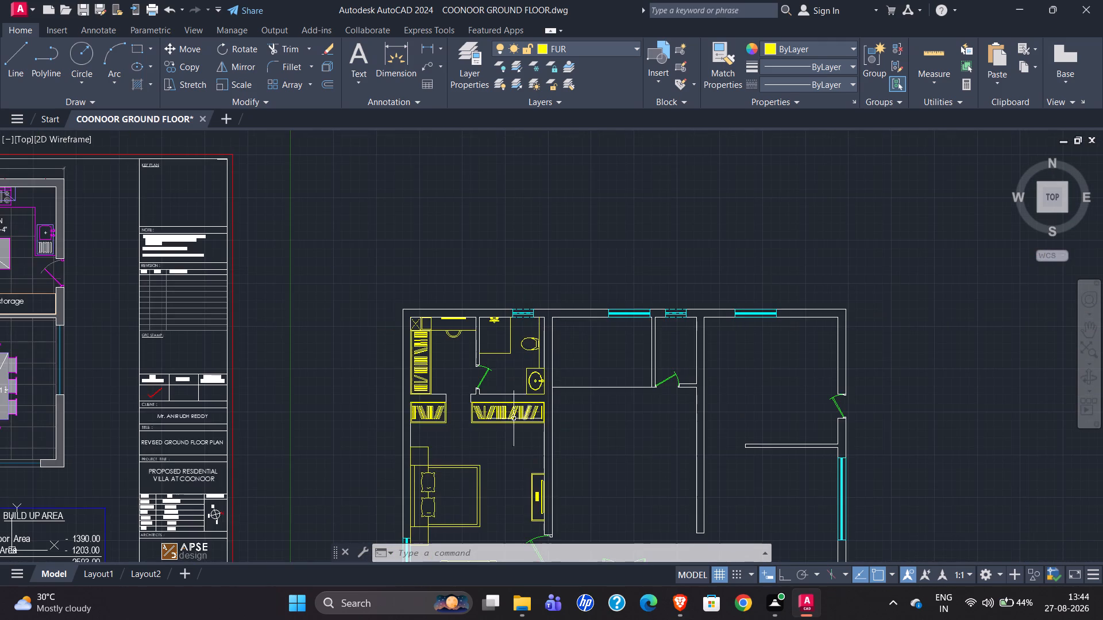
pyautogui.scroll(3, 465, 423)
pyautogui.scroll(-2, 463, 415)
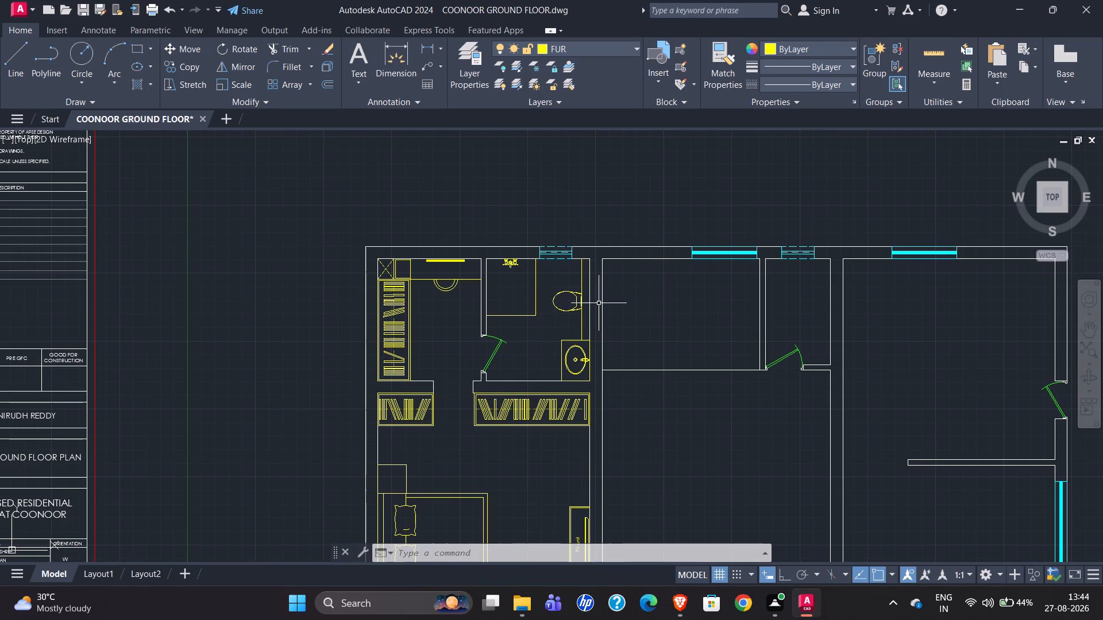
pyautogui.scroll(-1, 557, 274)
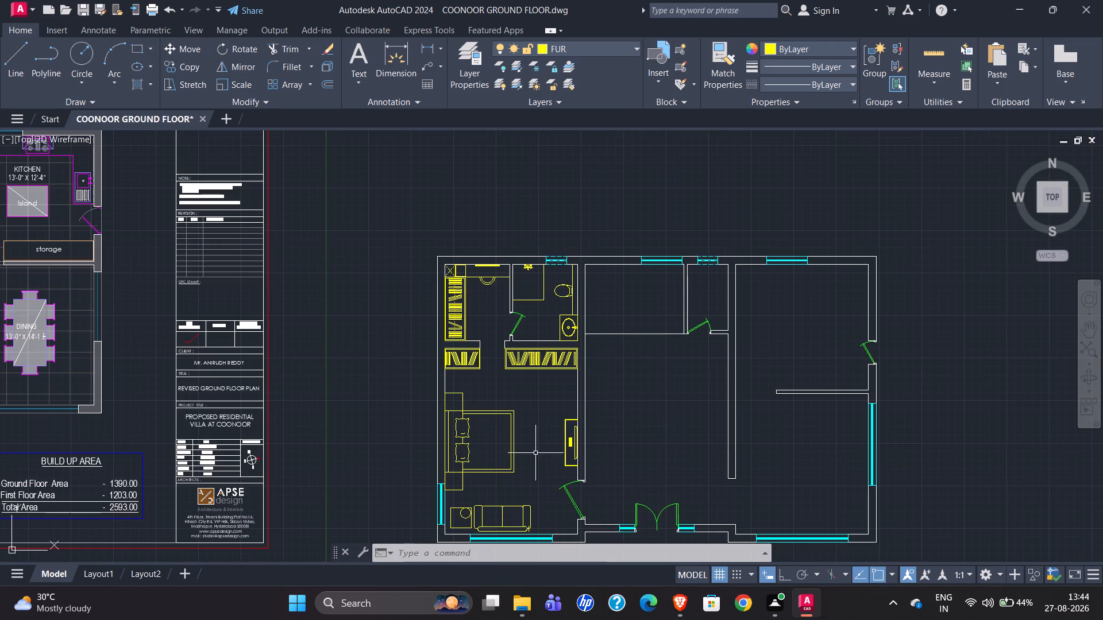
pyautogui.scroll(3, 497, 458)
pyautogui.scroll(-2, 449, 390)
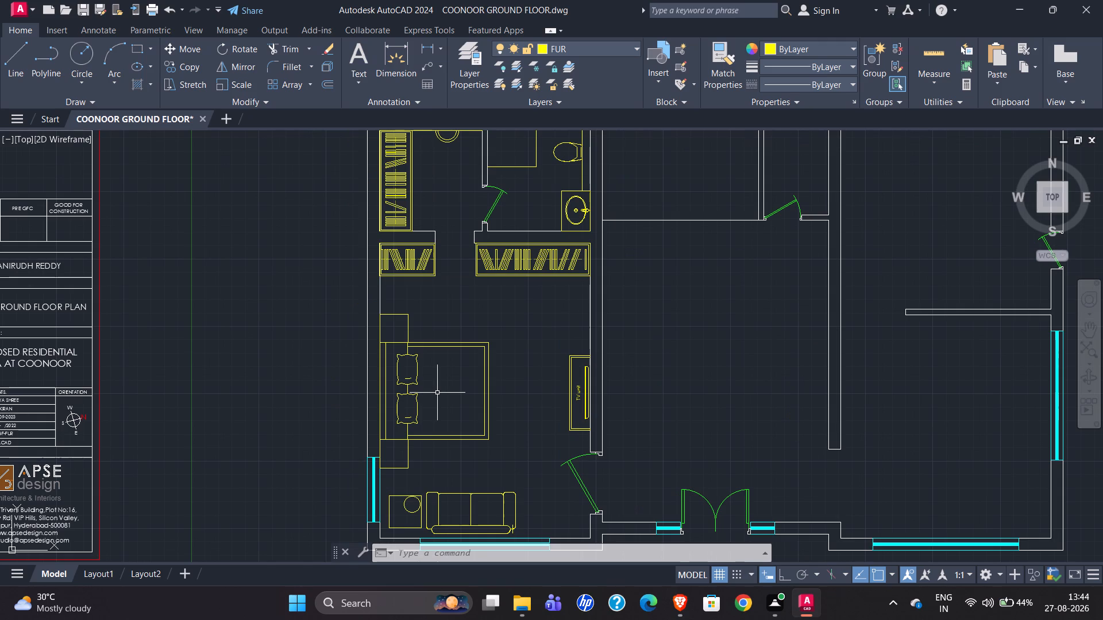
pyautogui.scroll(-2, 350, 201)
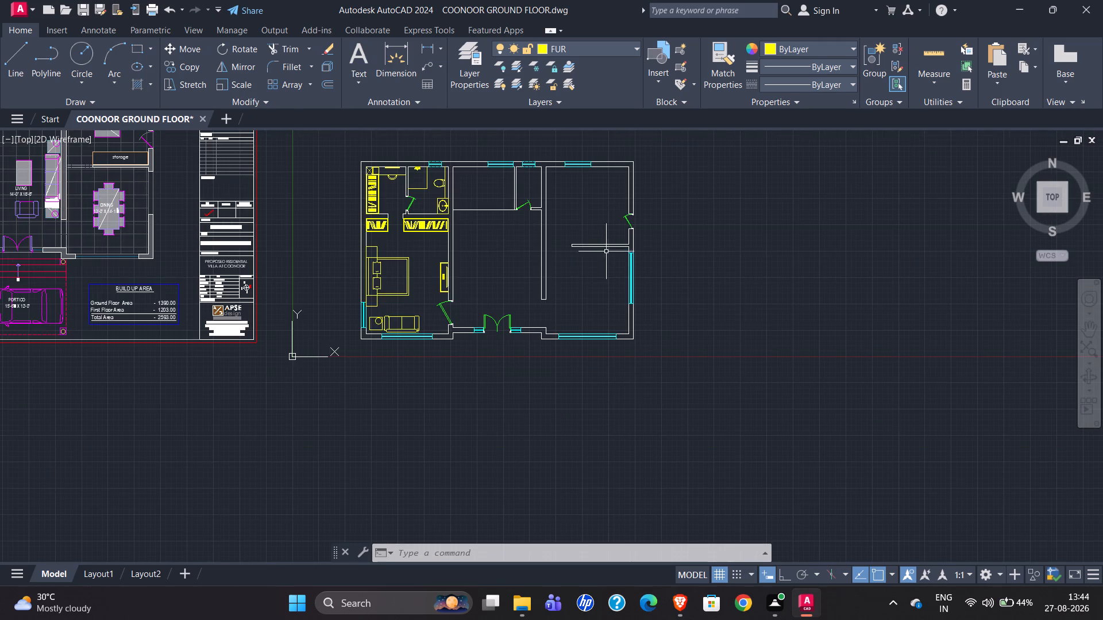
pyautogui.scroll(-1, 726, 260)
# Select the living room TV unit in the reference plan, including its cabinet outlines, end sections and television, leaving out the text label.
pyautogui.scroll(3, 277, 190)
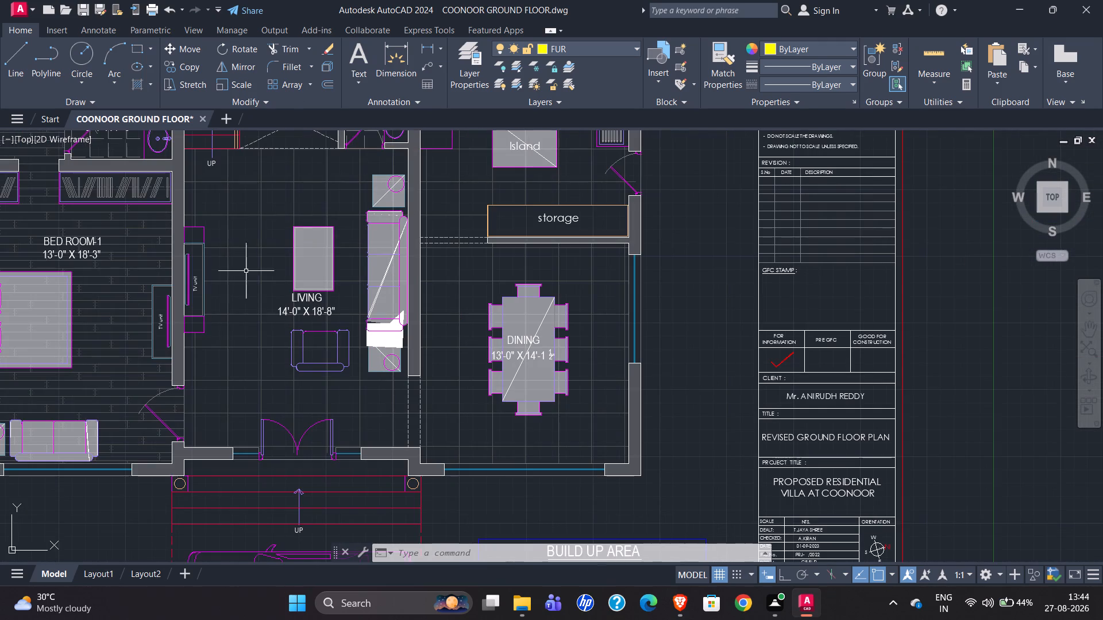
pyautogui.scroll(2, 203, 344)
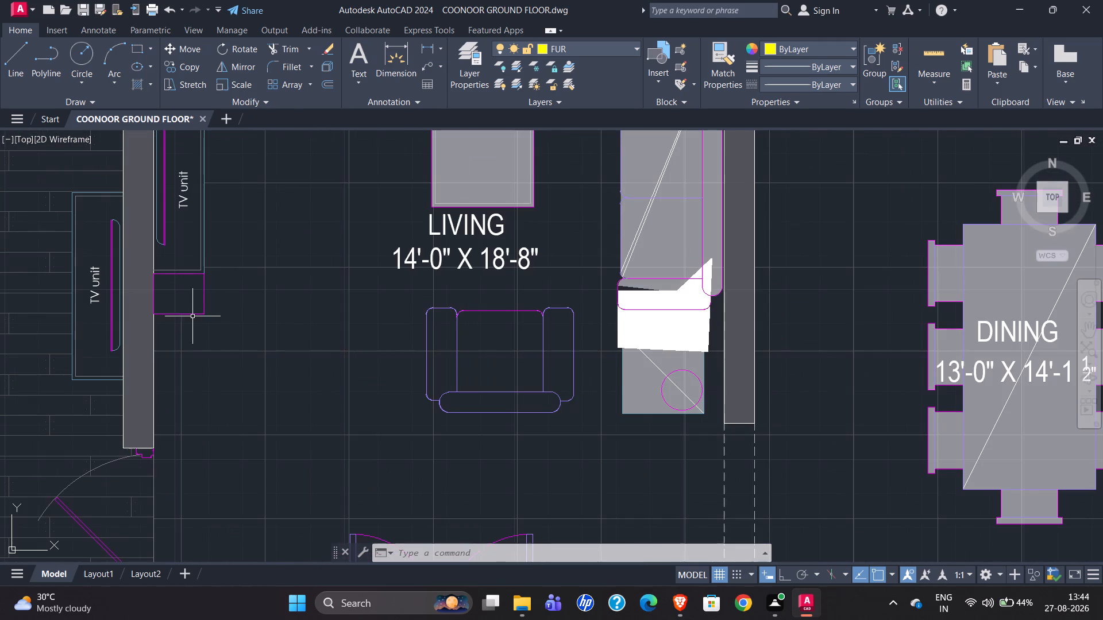
pyautogui.click(192, 311)
pyautogui.click(192, 315)
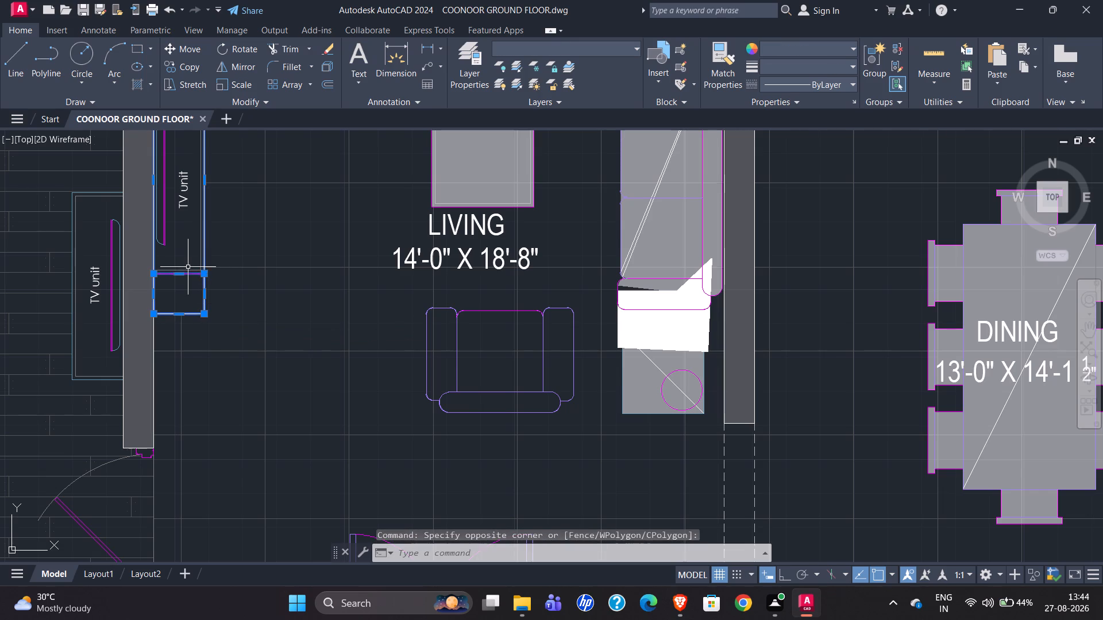
pyautogui.click(188, 270)
pyautogui.scroll(5, 192, 262)
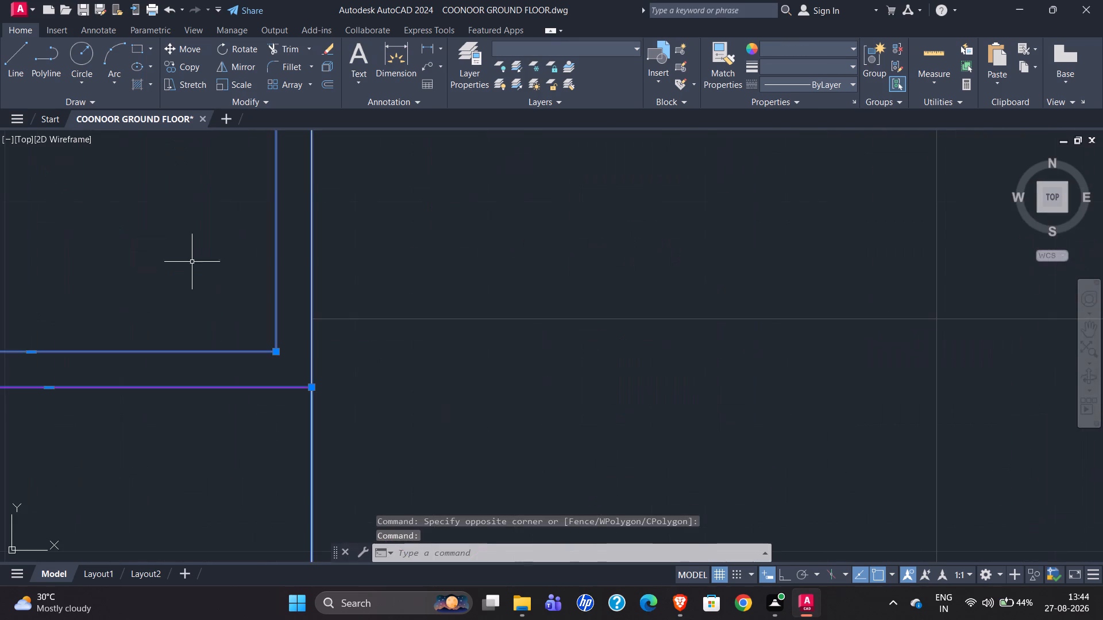
pyautogui.scroll(-5, 214, 317)
pyautogui.scroll(4, 178, 232)
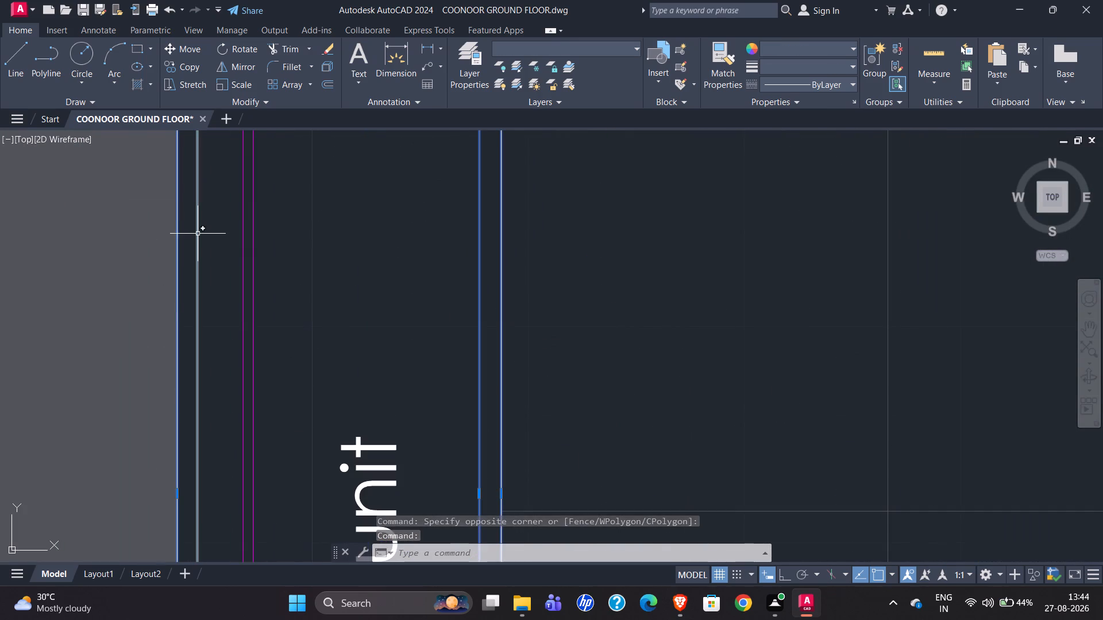
pyautogui.click(198, 234)
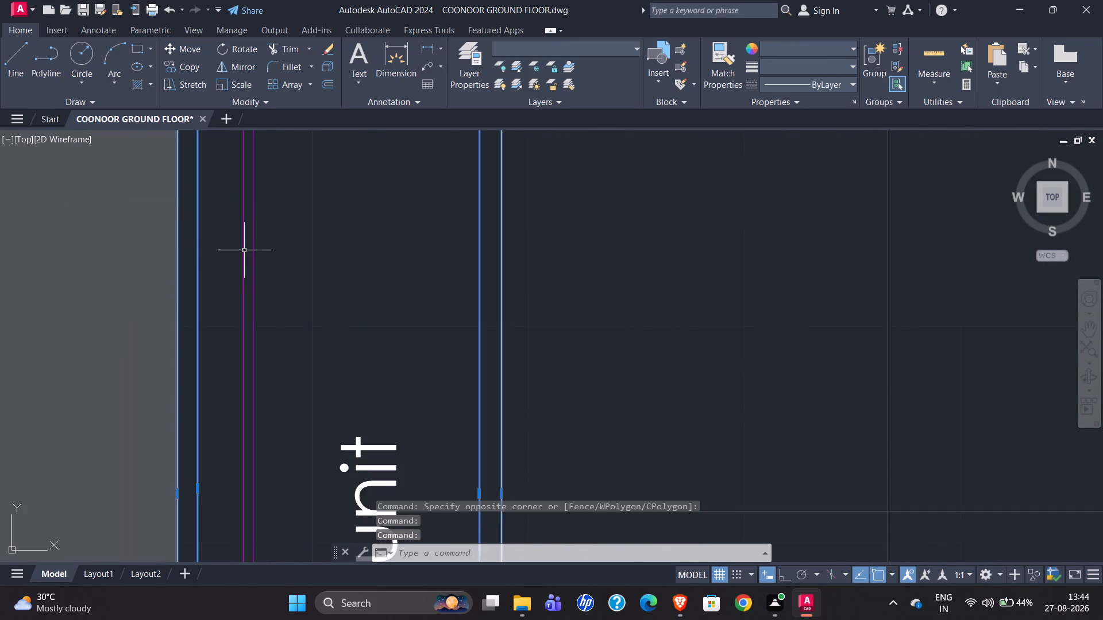
pyautogui.click(244, 250)
pyautogui.scroll(-2, 266, 274)
pyautogui.click(250, 199)
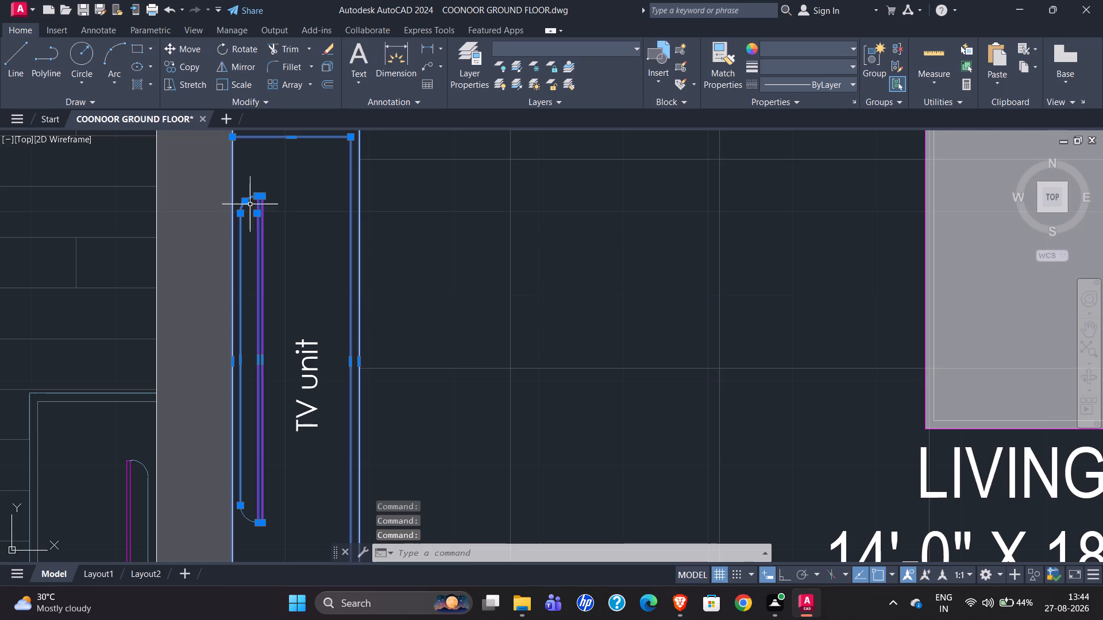
pyautogui.click(246, 520)
pyautogui.scroll(-1, 265, 408)
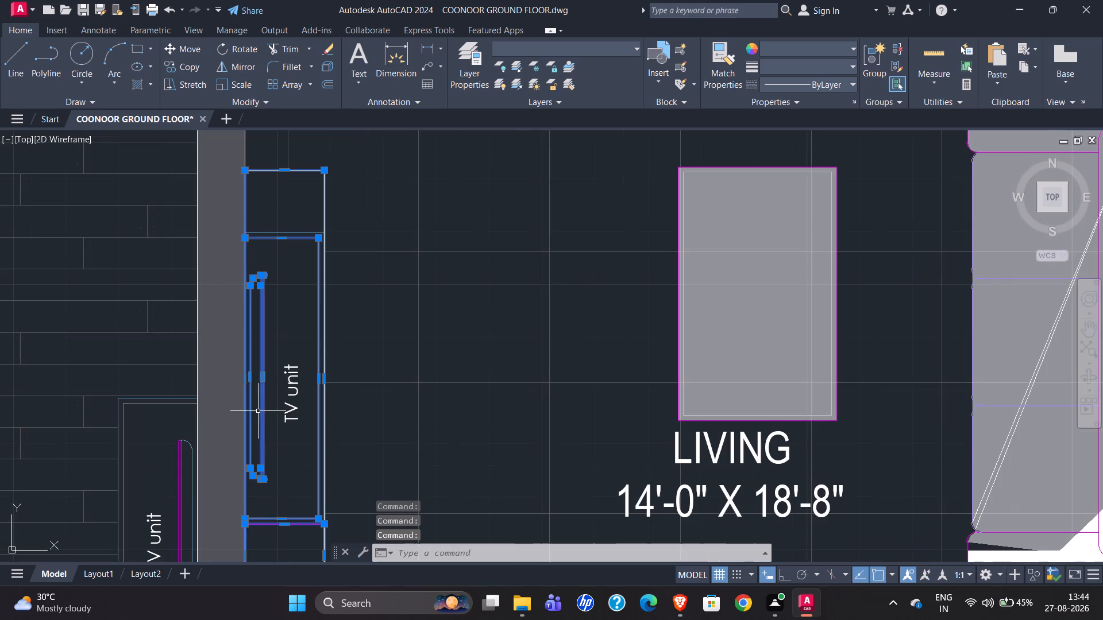
pyautogui.click(264, 232)
# Add the whole living room armchair to the selection.
pyautogui.scroll(-2, 367, 158)
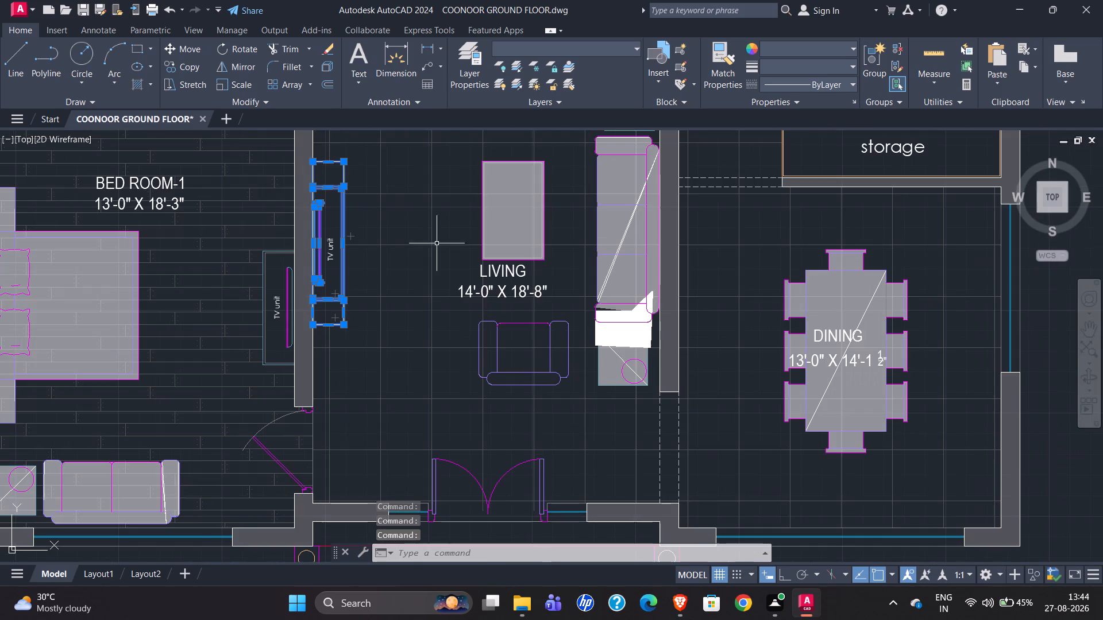
pyautogui.scroll(1, 538, 408)
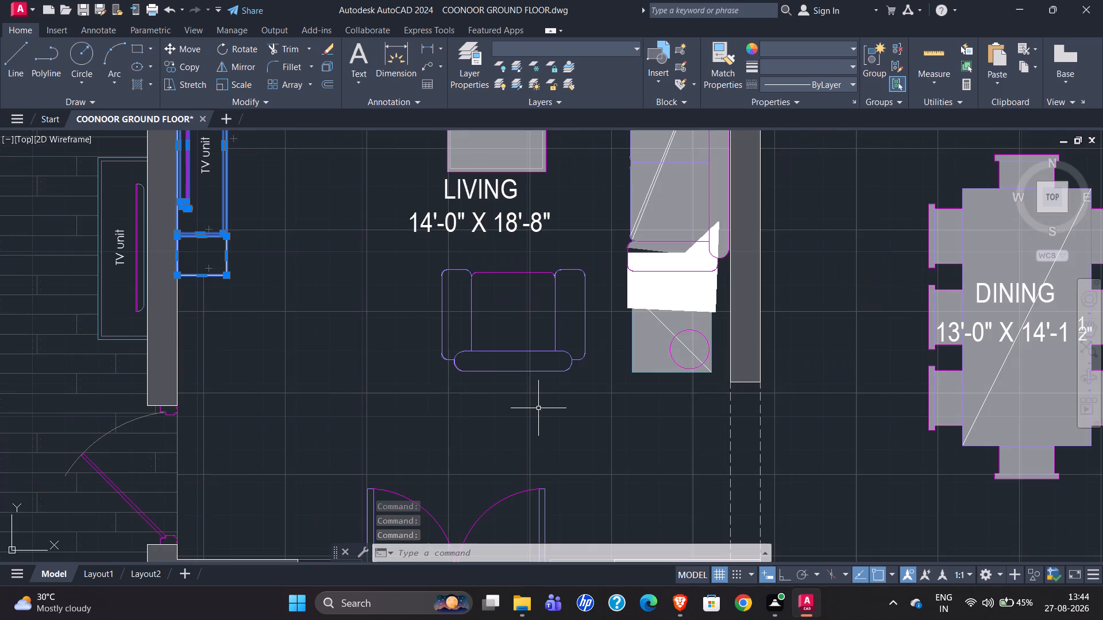
pyautogui.click(425, 264)
pyautogui.click(606, 405)
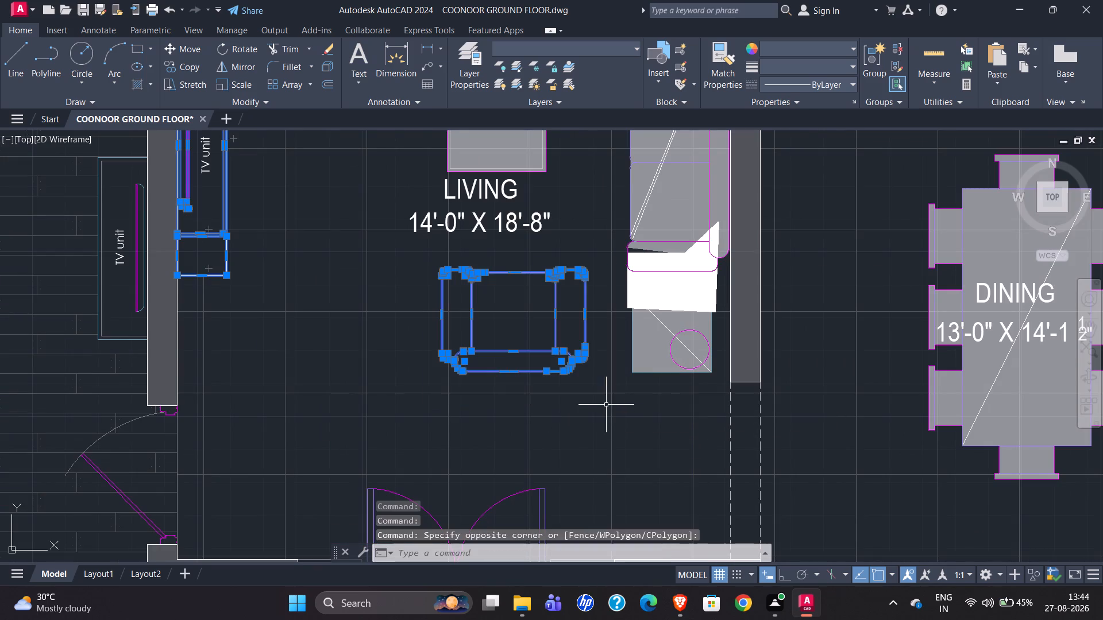
# Add the outer and inner outlines of the living room centre table to the selection, without its hatch.
pyautogui.scroll(-1, 417, 232)
pyautogui.scroll(2, 434, 454)
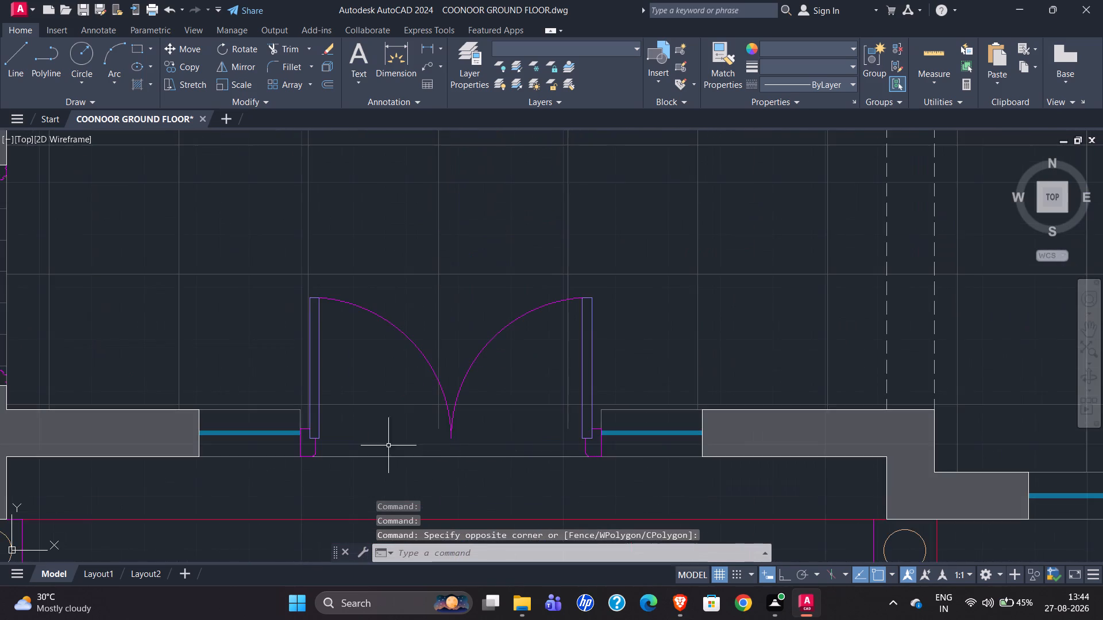
pyautogui.scroll(-4, 320, 462)
pyautogui.scroll(4, 364, 332)
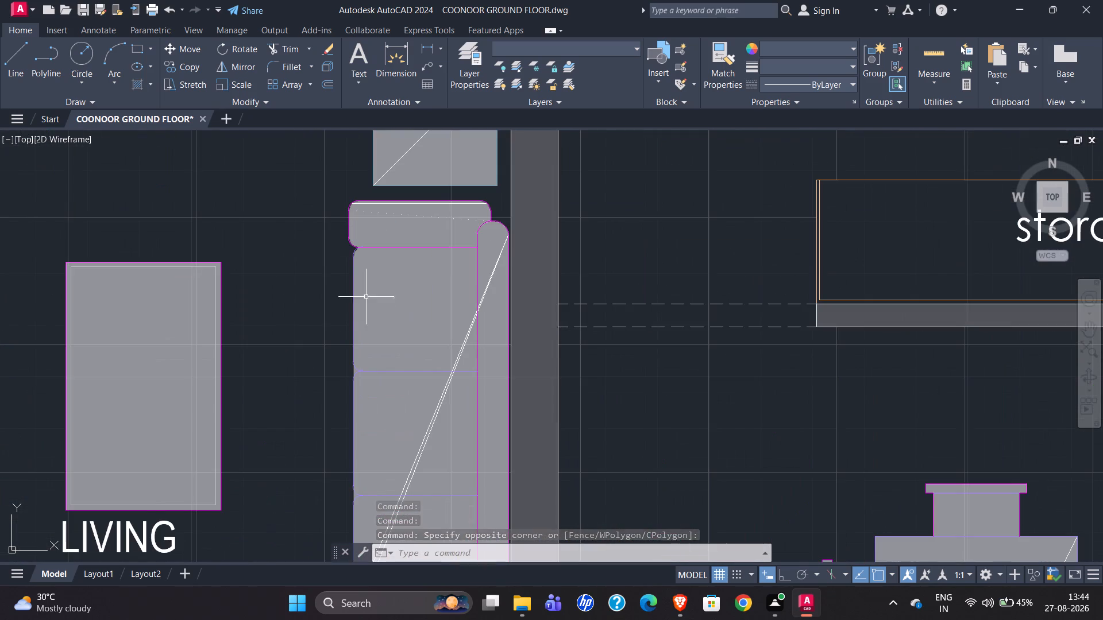
pyautogui.scroll(-1, 375, 281)
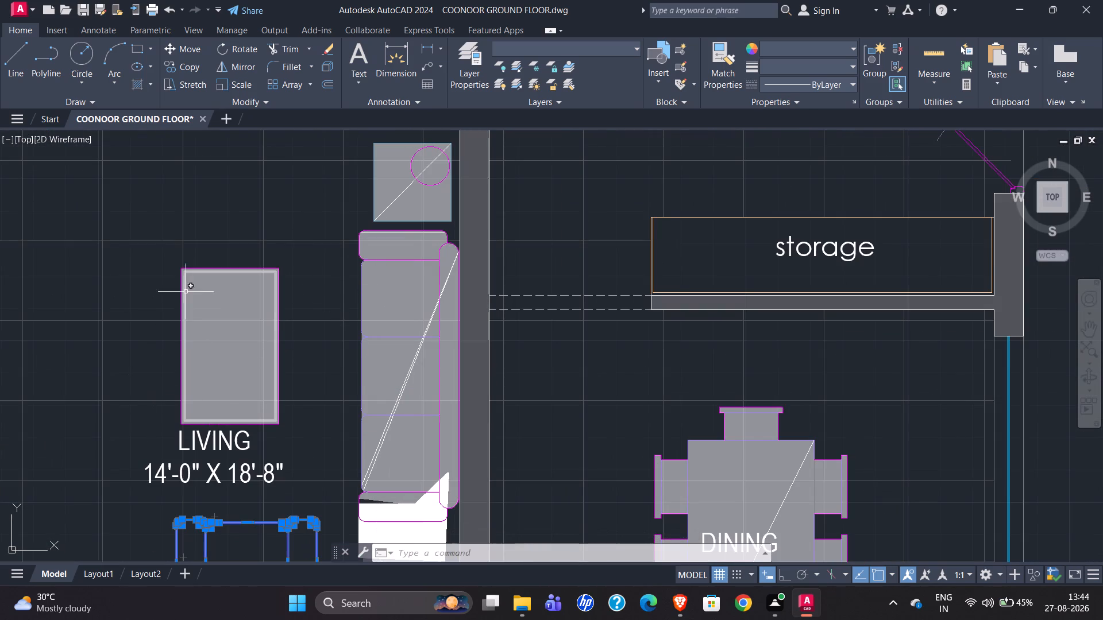
pyautogui.scroll(4, 183, 270)
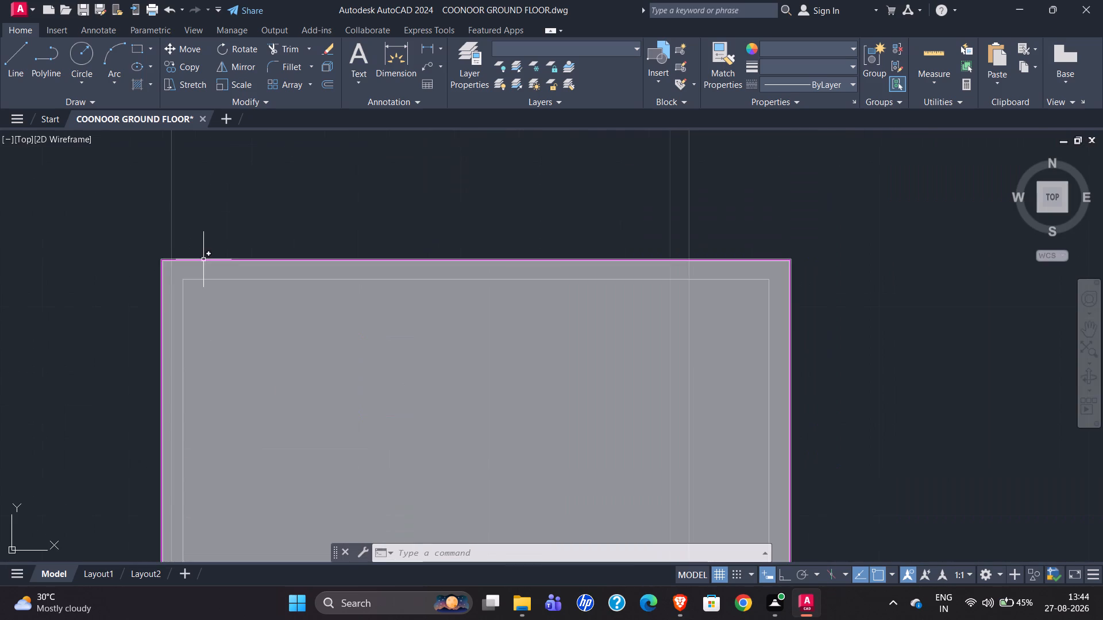
pyautogui.click(203, 259)
pyautogui.click(205, 277)
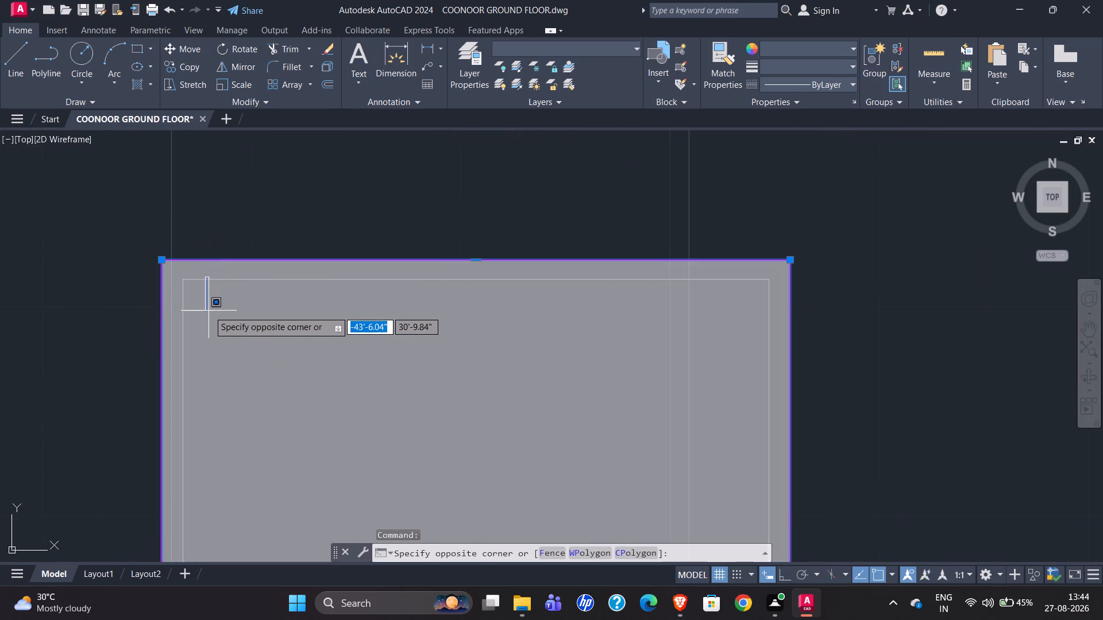
pyautogui.click(213, 308)
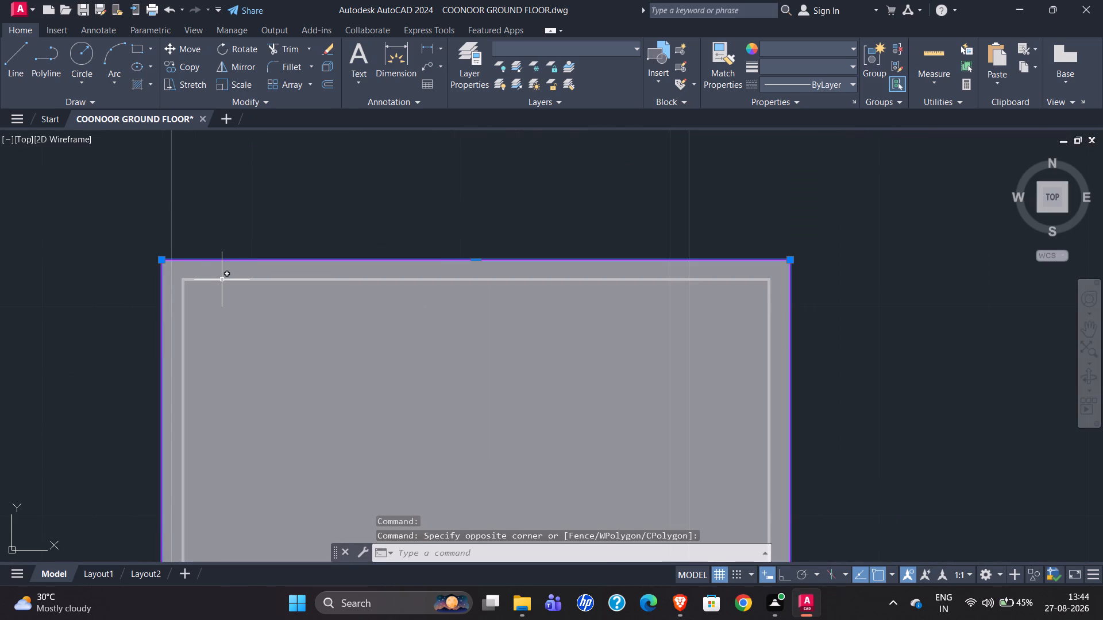
pyautogui.click(222, 280)
# Add the square side table near the wall opening and its round lamp to the selection.
pyautogui.scroll(-2, 200, 219)
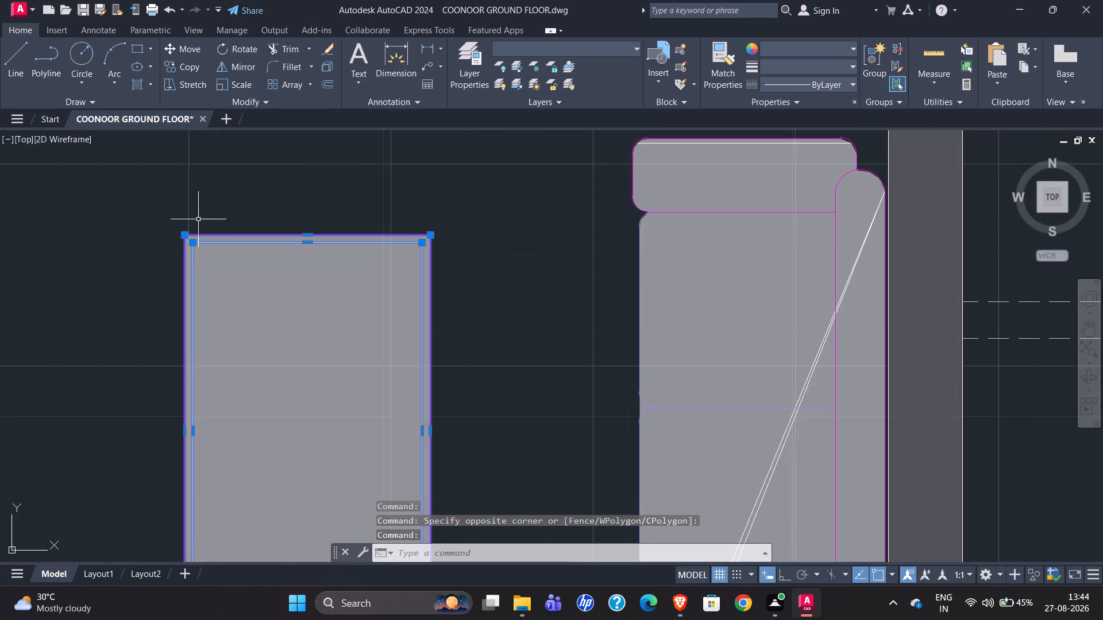
pyautogui.scroll(-1, 198, 219)
pyautogui.scroll(-2, 479, 189)
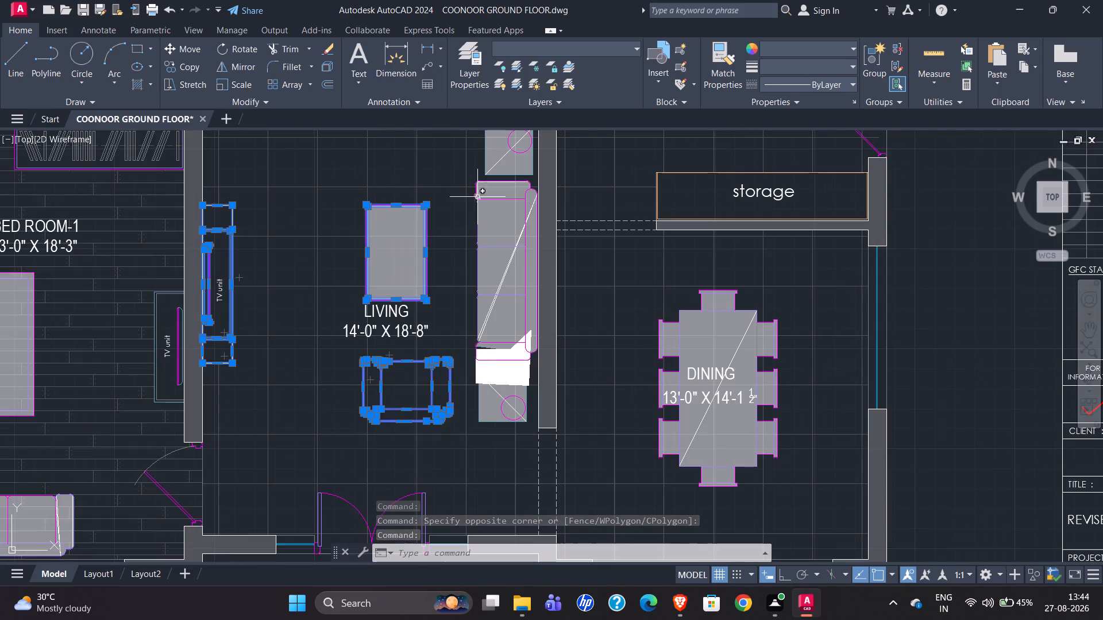
pyautogui.scroll(3, 519, 433)
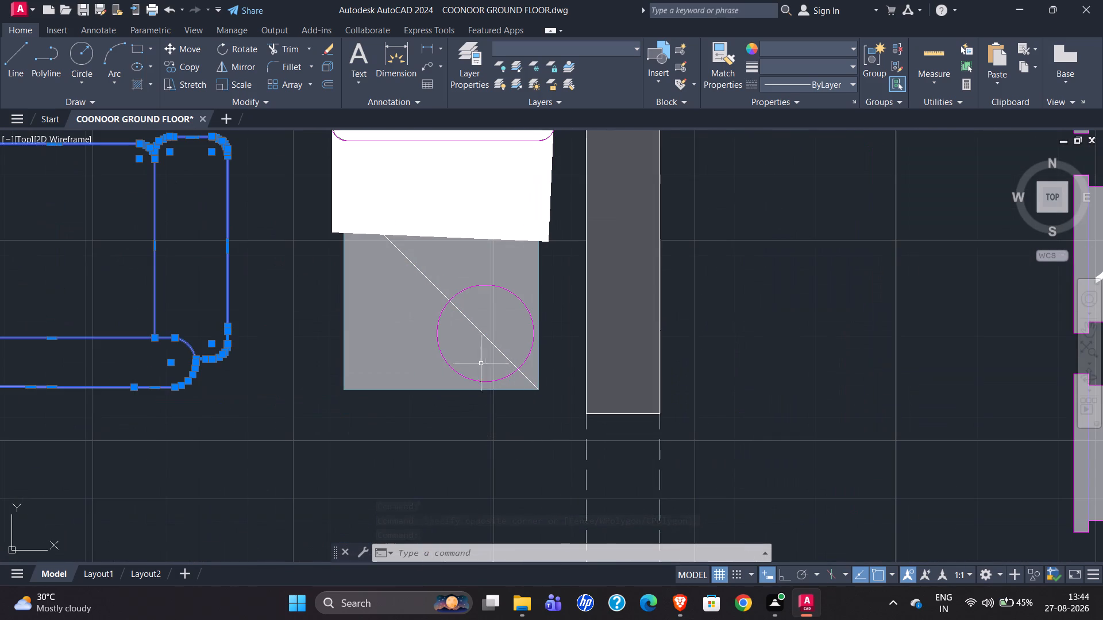
pyautogui.click(324, 215)
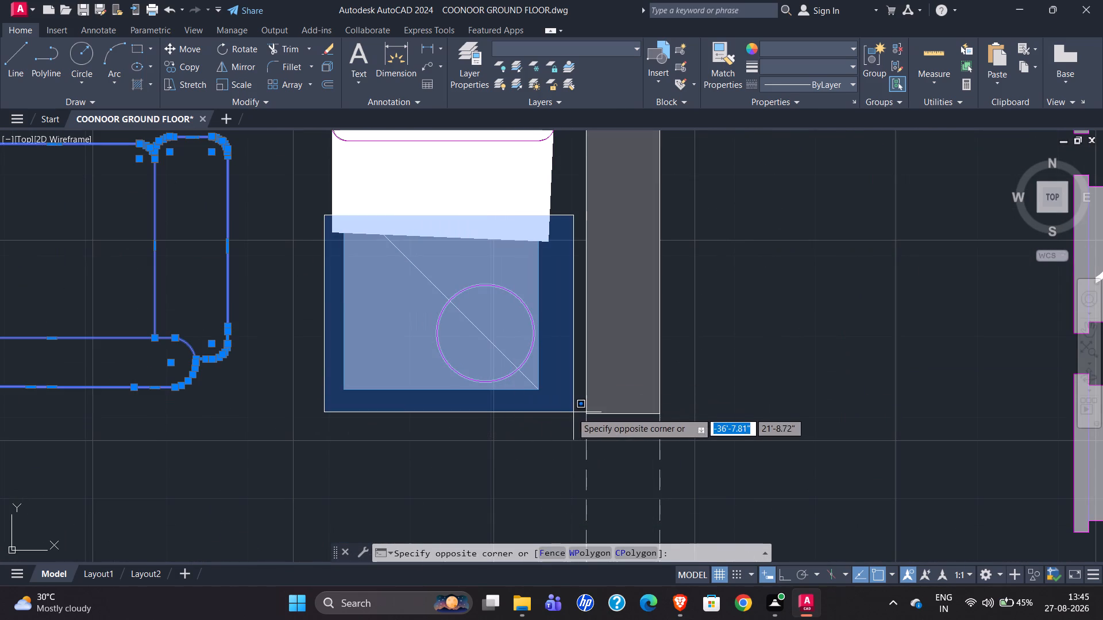
pyautogui.click(566, 410)
pyautogui.click(539, 385)
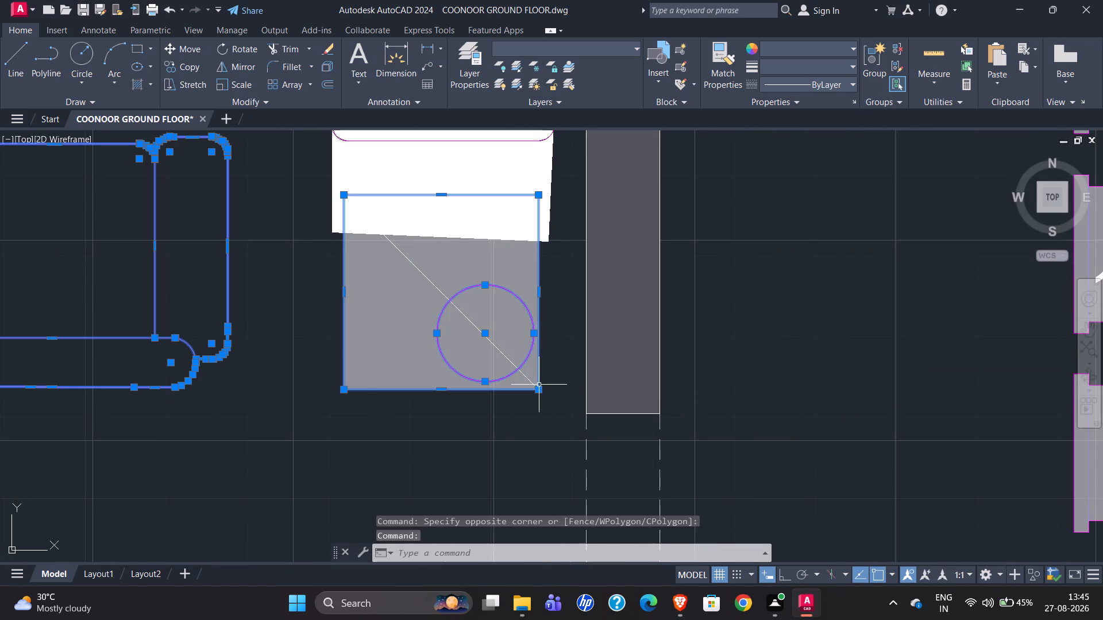
# Add the outer edges and rounded corners of the sofa armrest beside the selected side table to the selection.
pyautogui.scroll(-1, 422, 382)
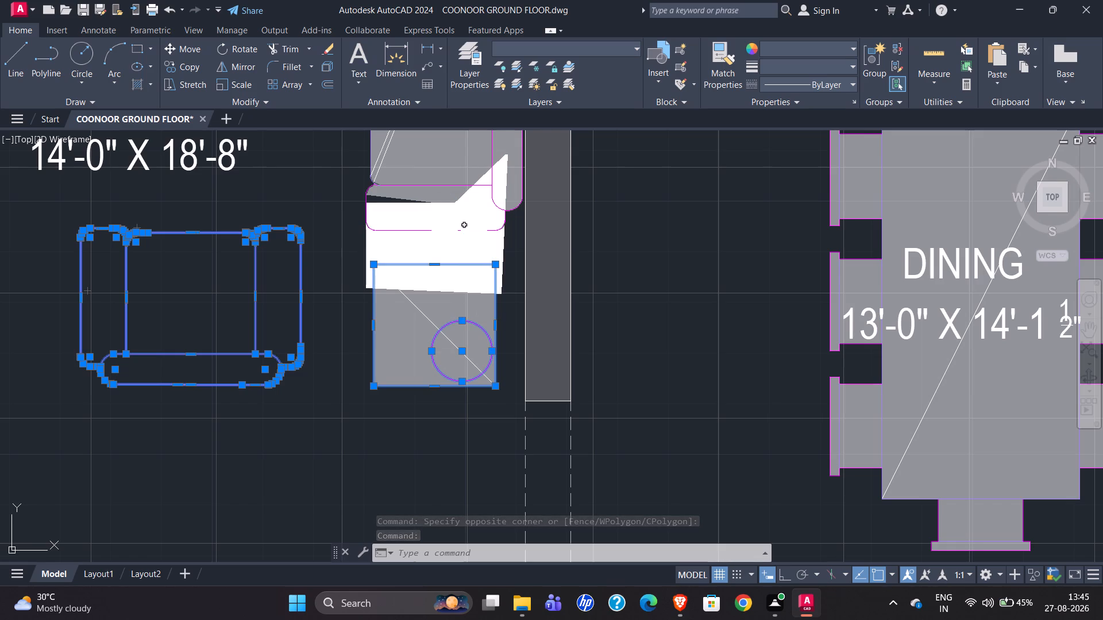
pyautogui.scroll(3, 479, 218)
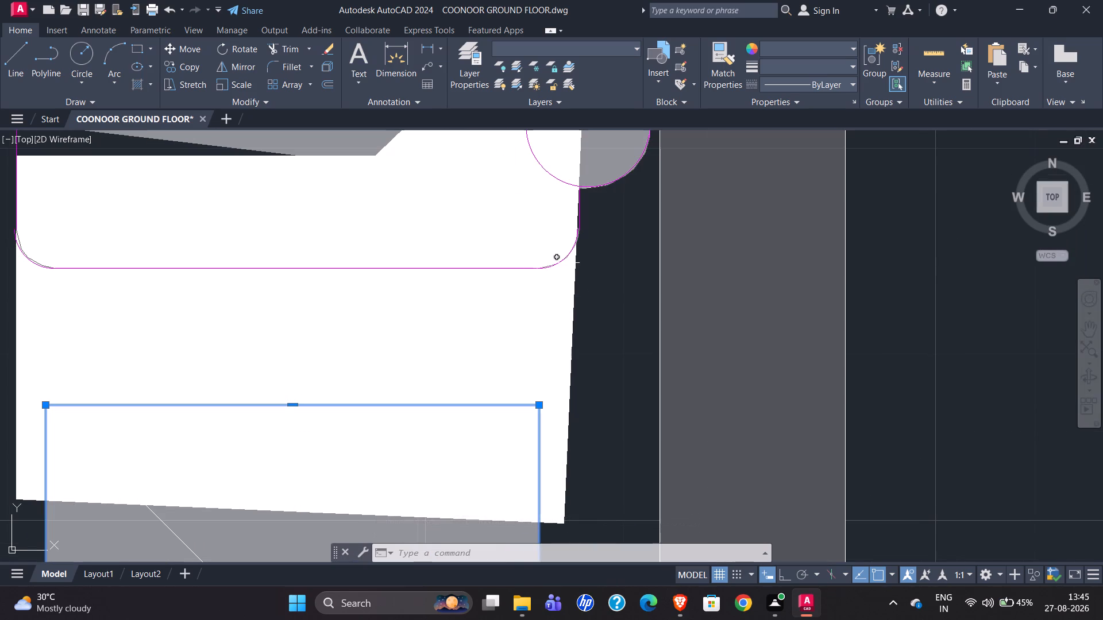
pyautogui.click(563, 261)
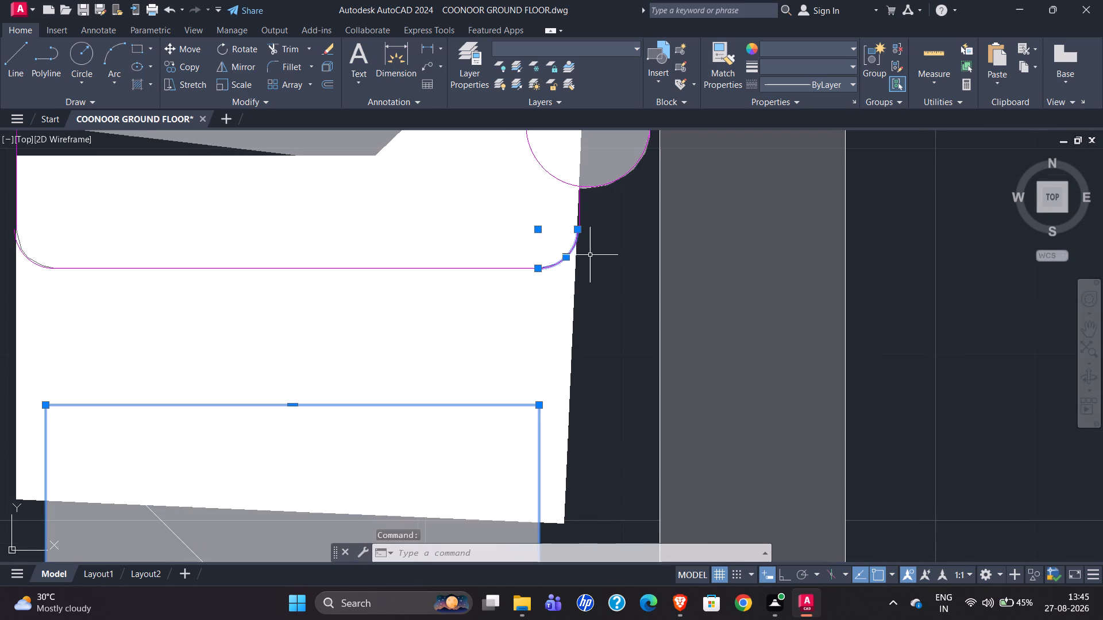
pyautogui.click(580, 209)
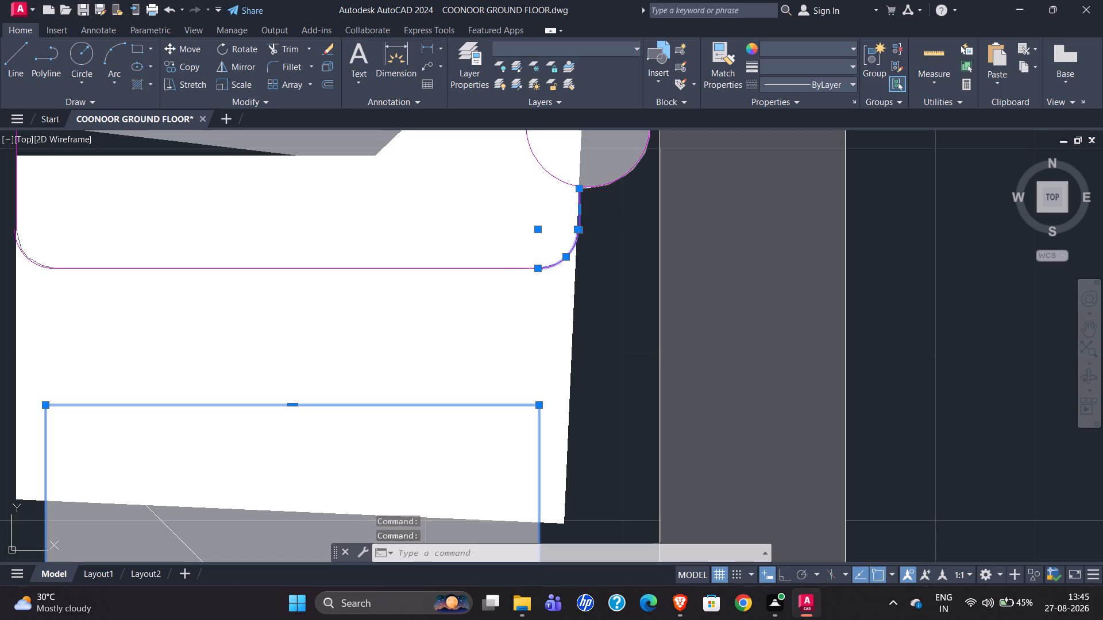
pyautogui.click(506, 269)
pyautogui.scroll(-2, 614, 276)
pyautogui.scroll(3, 379, 241)
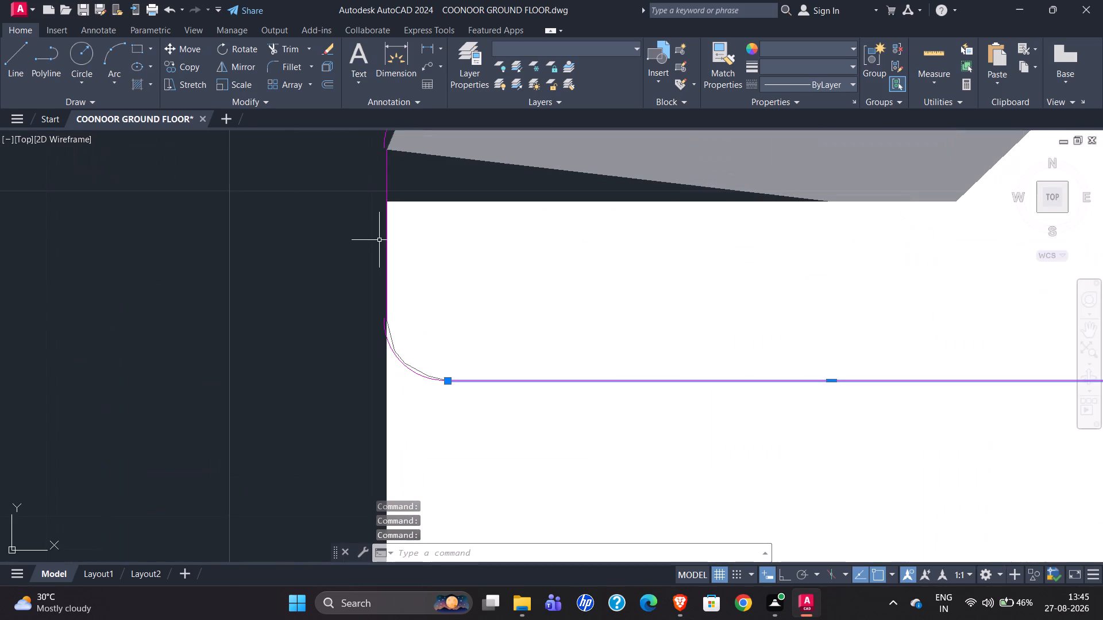
pyautogui.click(388, 175)
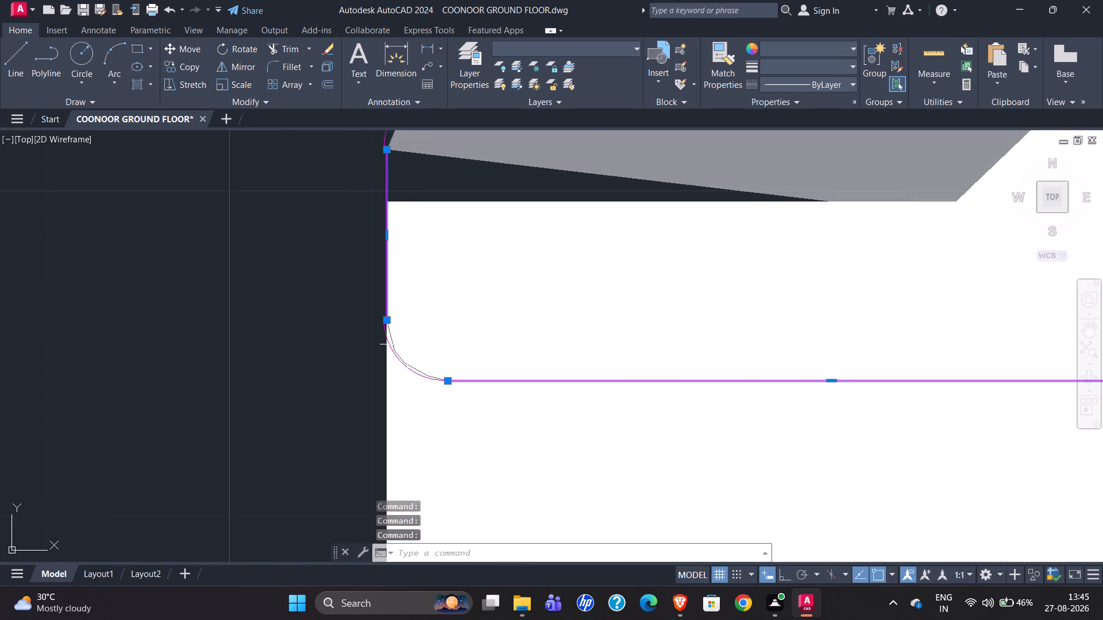
pyautogui.click(398, 358)
pyautogui.scroll(-2, 350, 365)
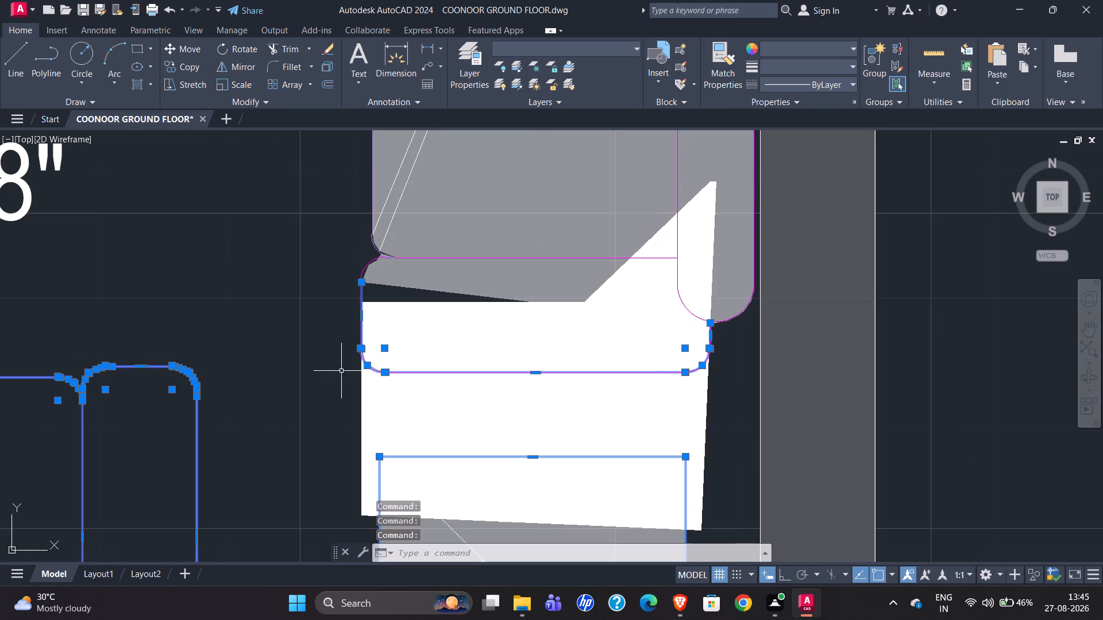
# Add that armrest's inner edge and remaining corner, plus the sofa backrest's long lines and adjoining rounded end, to the selection.
pyautogui.click(366, 265)
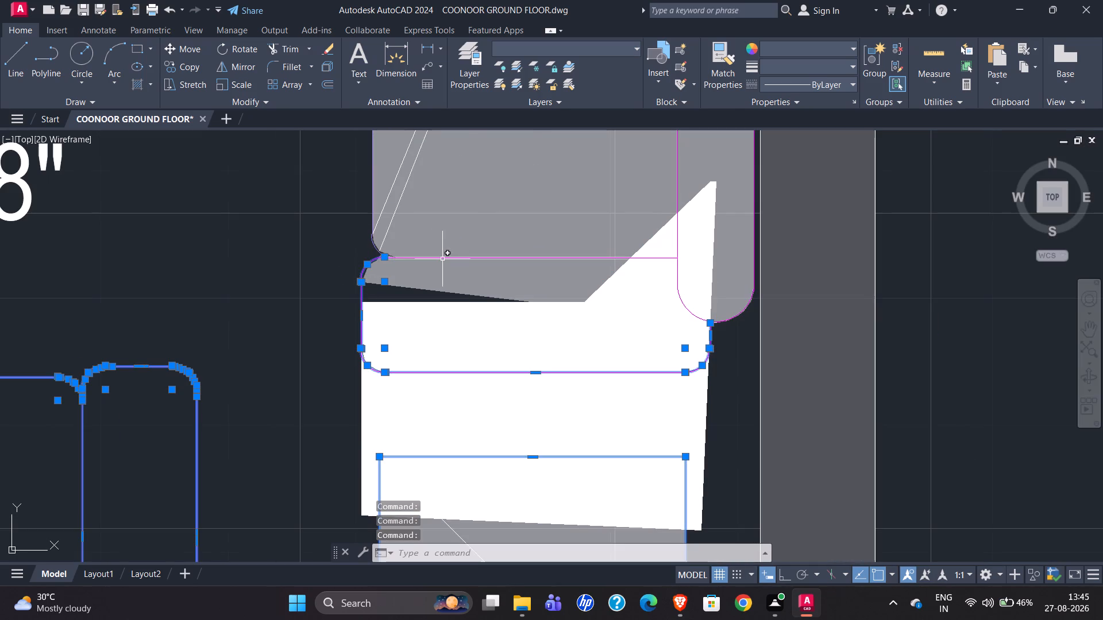
pyautogui.click(442, 259)
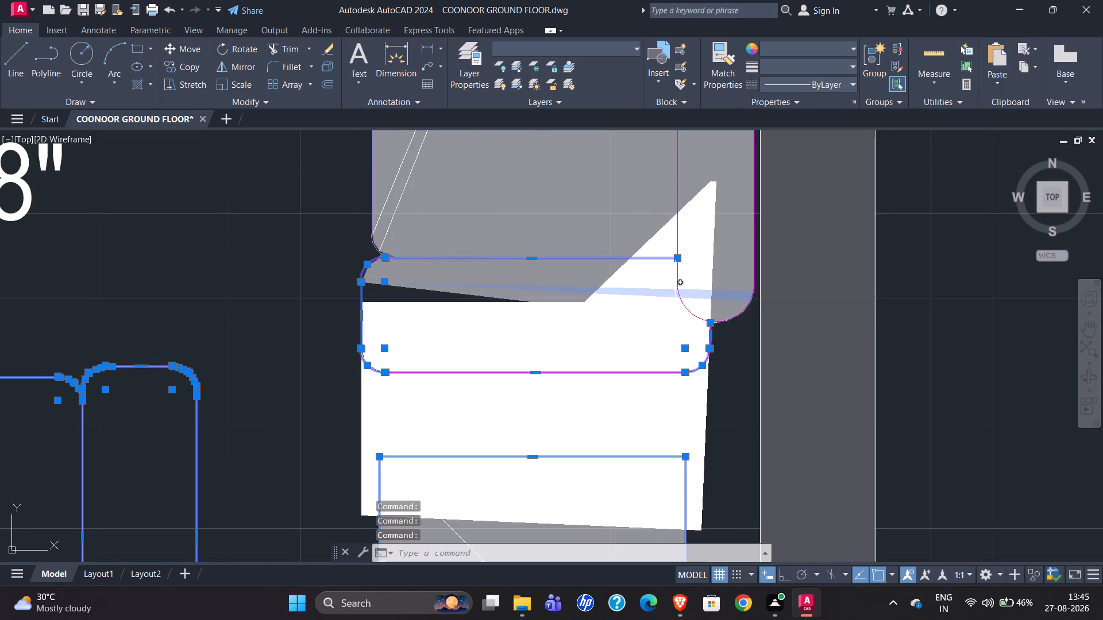
pyautogui.click(678, 284)
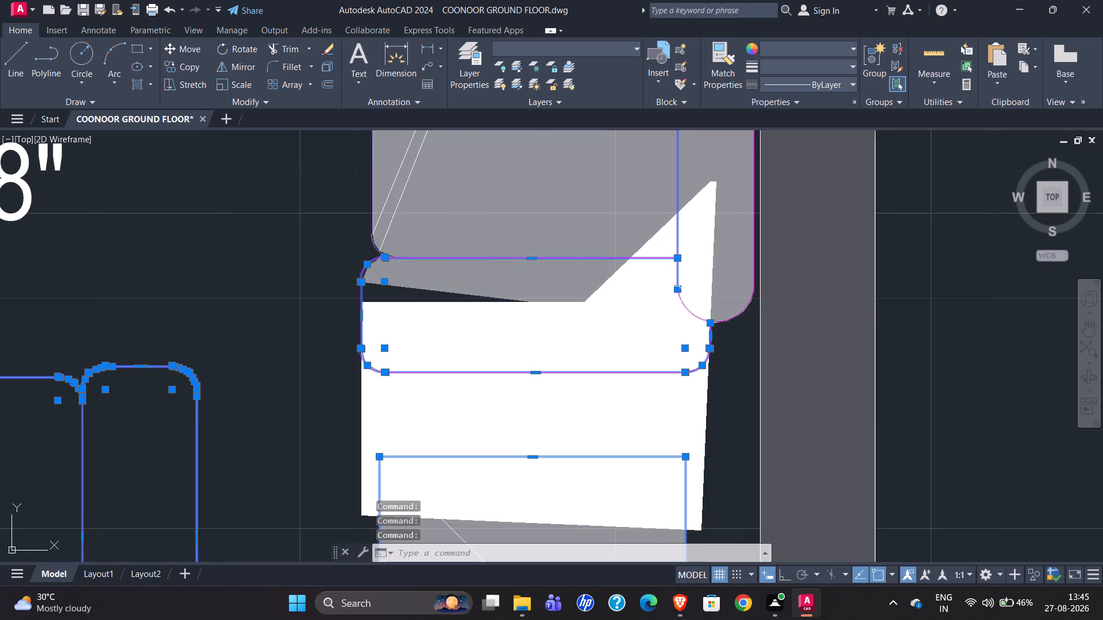
pyautogui.click(686, 315)
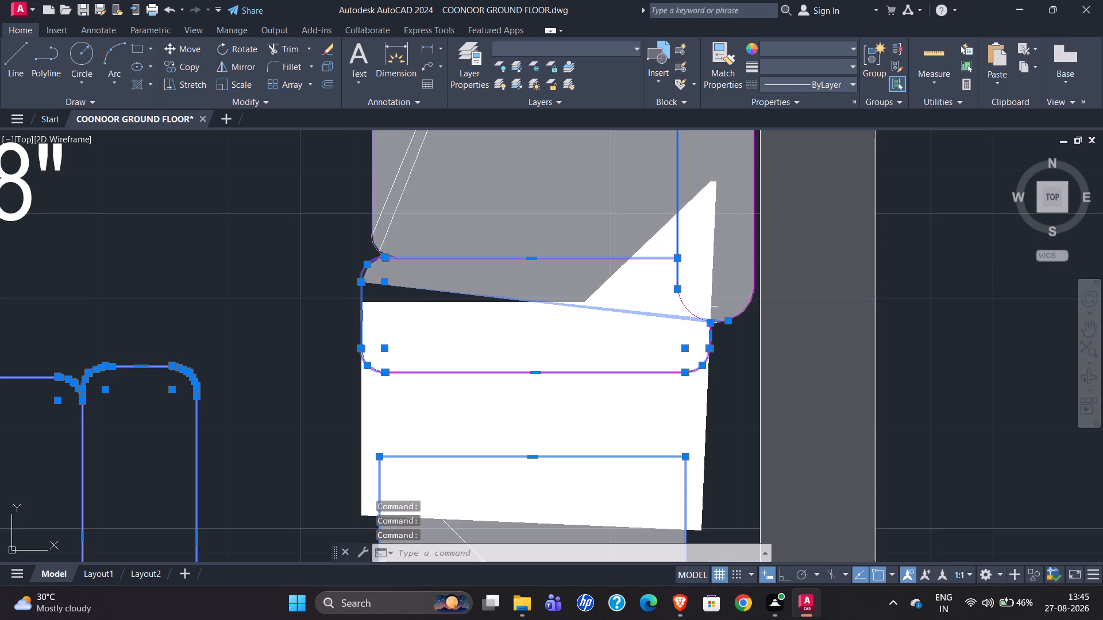
pyautogui.scroll(2, 650, 294)
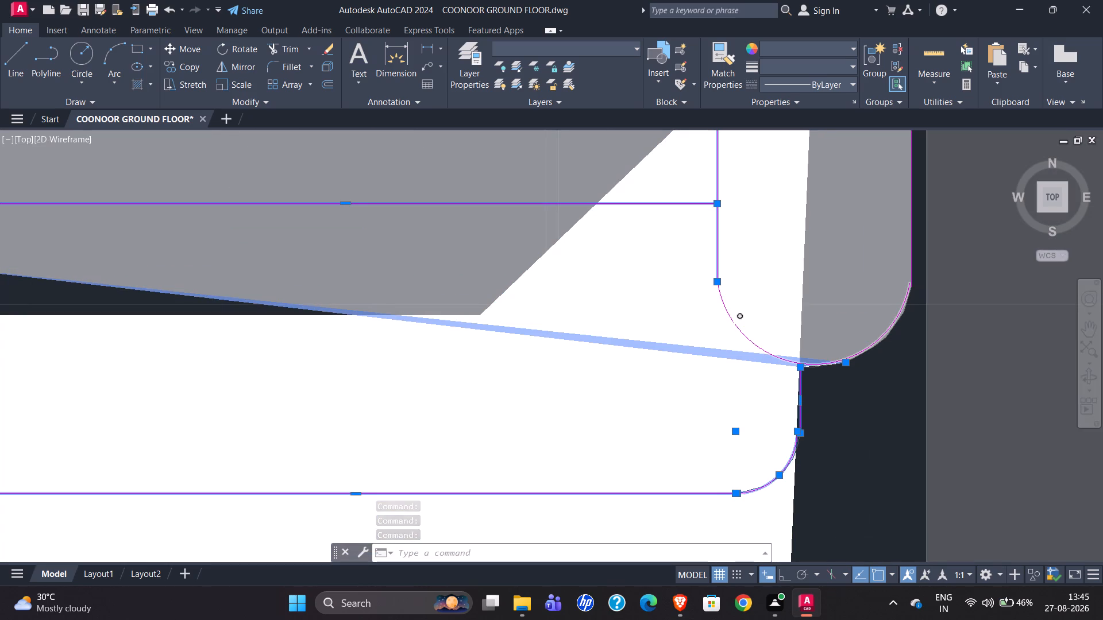
pyautogui.click(735, 322)
pyautogui.scroll(-2, 671, 363)
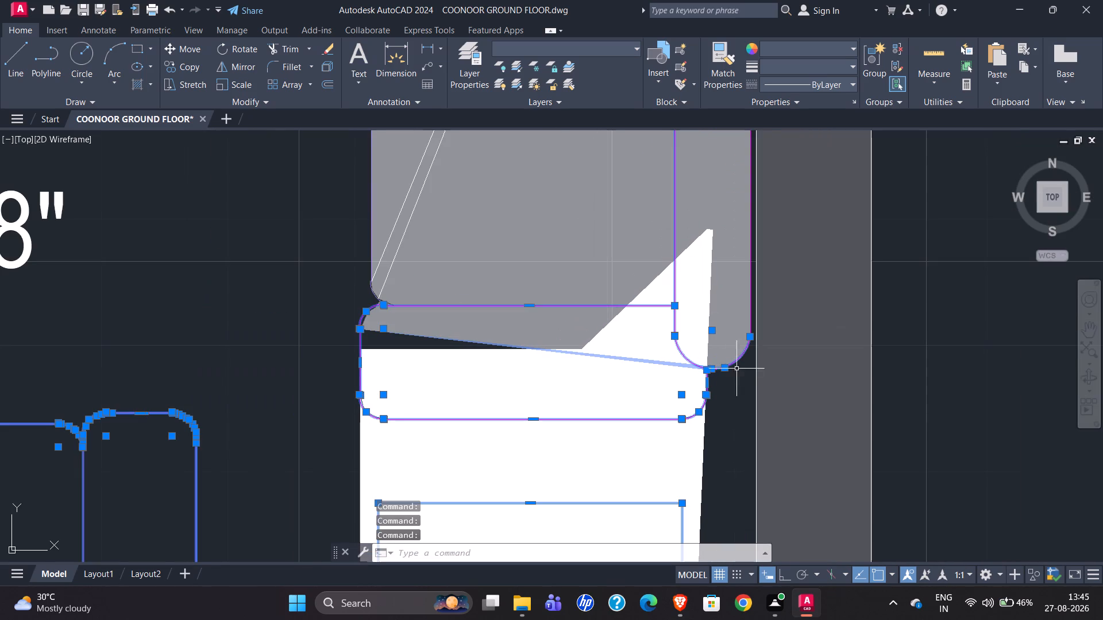
pyautogui.click(751, 311)
pyautogui.scroll(-2, 675, 319)
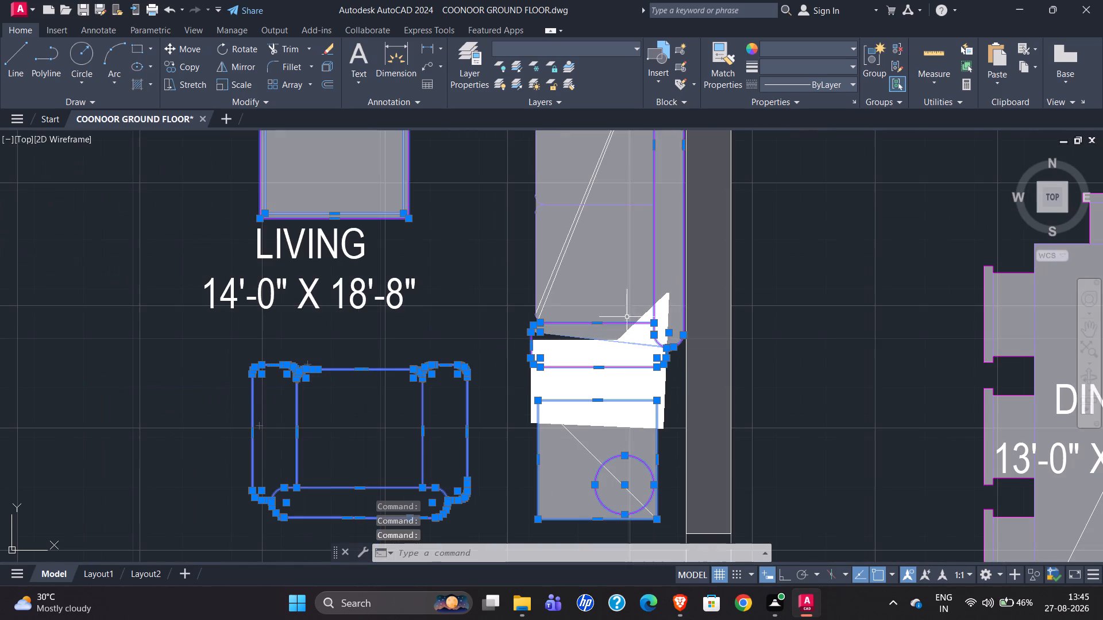
# Add the sofa's opposite armrest, the adjoining seat corner and the rounded backrest end to the selection.
pyautogui.scroll(-1, 518, 323)
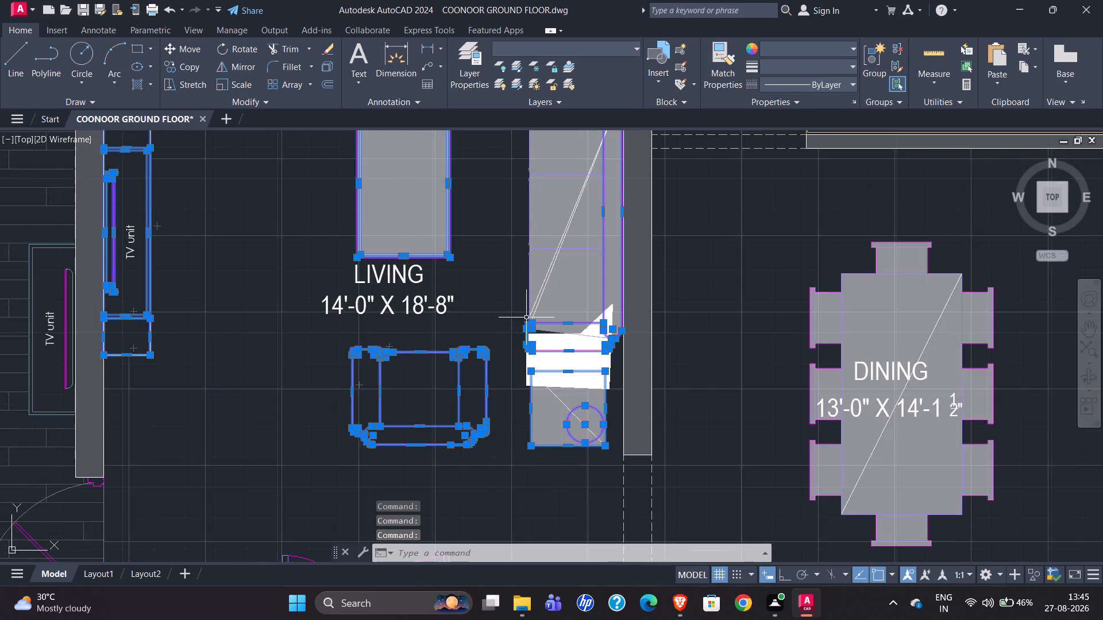
pyautogui.scroll(-1, 526, 317)
pyautogui.scroll(3, 542, 153)
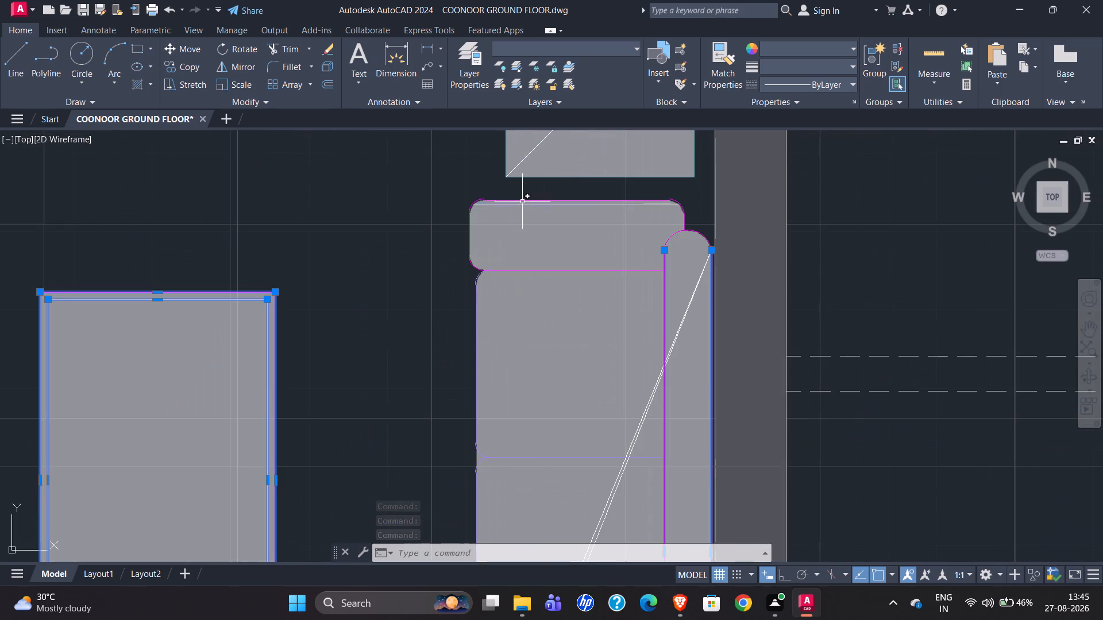
pyautogui.click(522, 201)
pyautogui.click(444, 185)
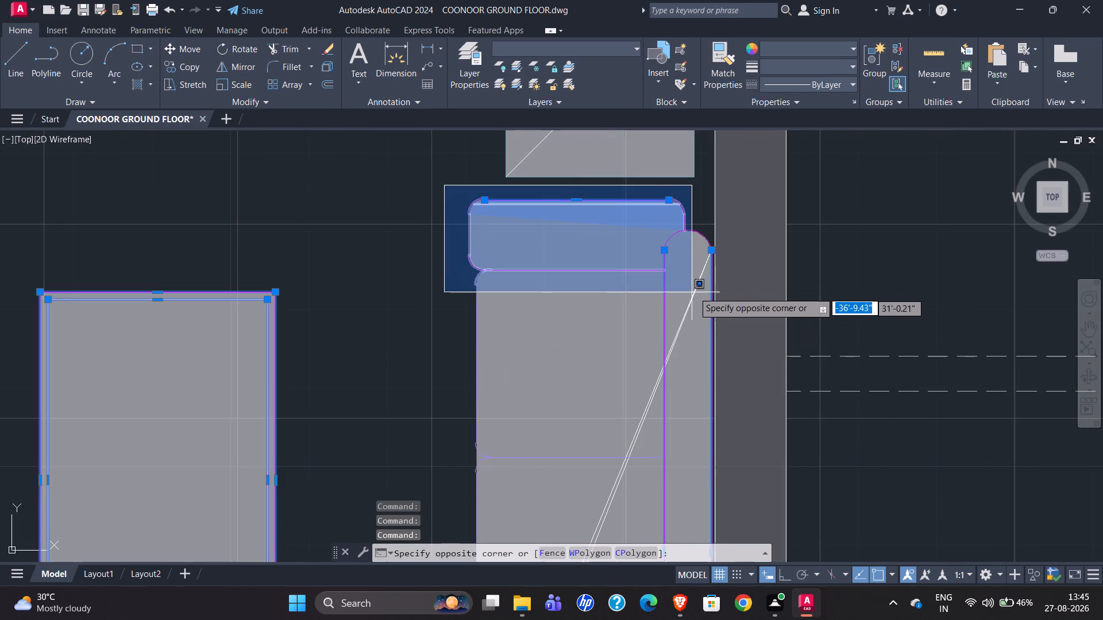
pyautogui.click(724, 299)
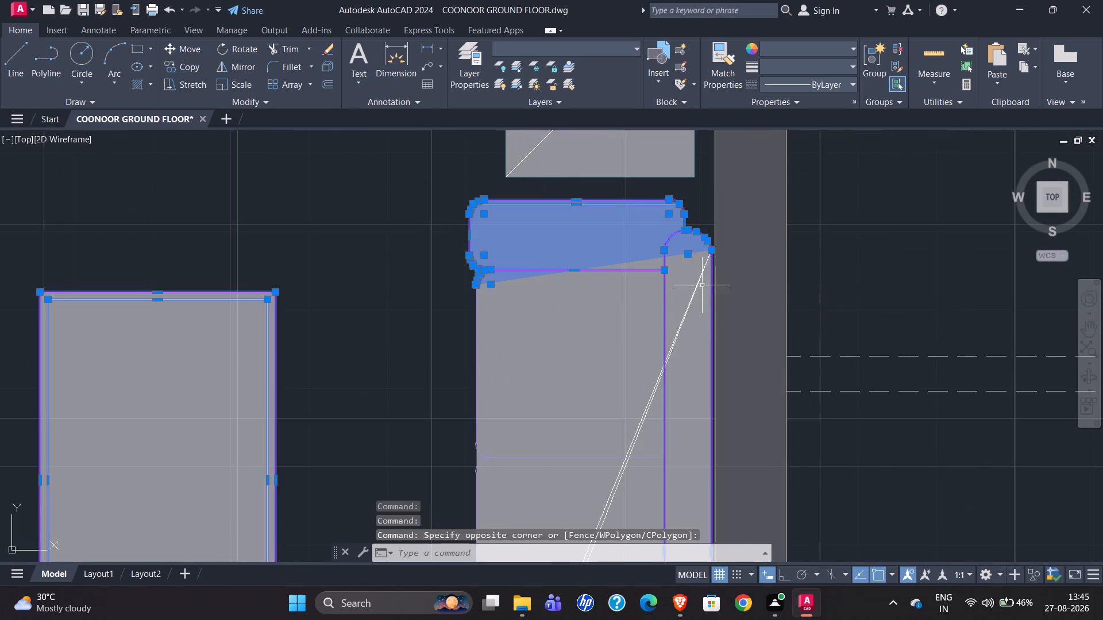
# Add the front edges of the sofa's three seat cushions to the selection.
pyautogui.scroll(-2, 545, 212)
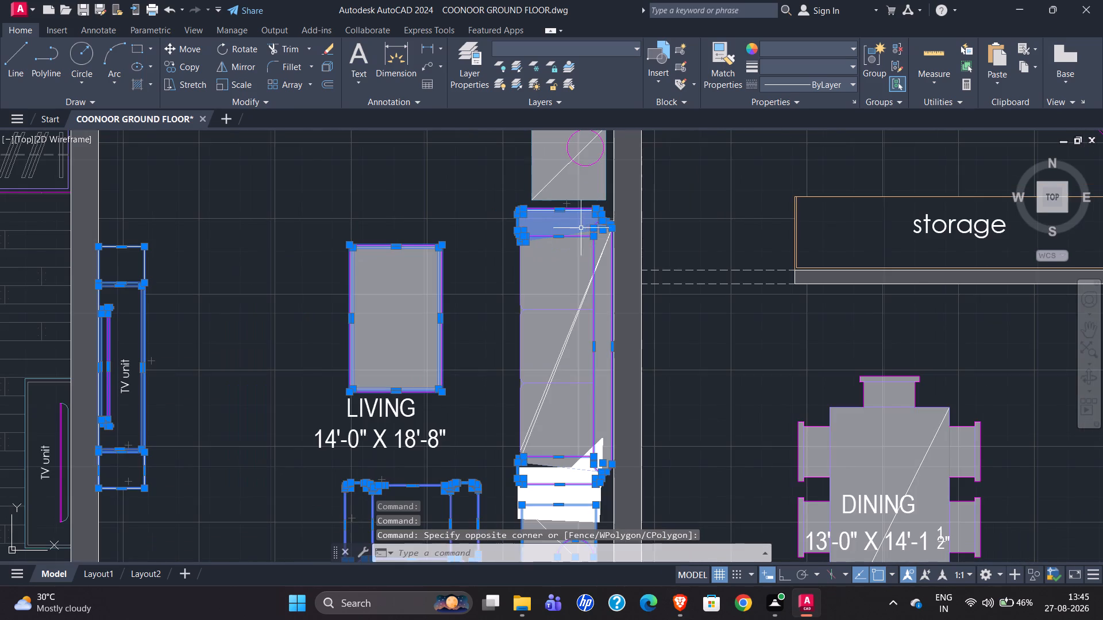
pyautogui.scroll(-1, 581, 228)
pyautogui.scroll(3, 578, 269)
pyautogui.scroll(-1, 448, 256)
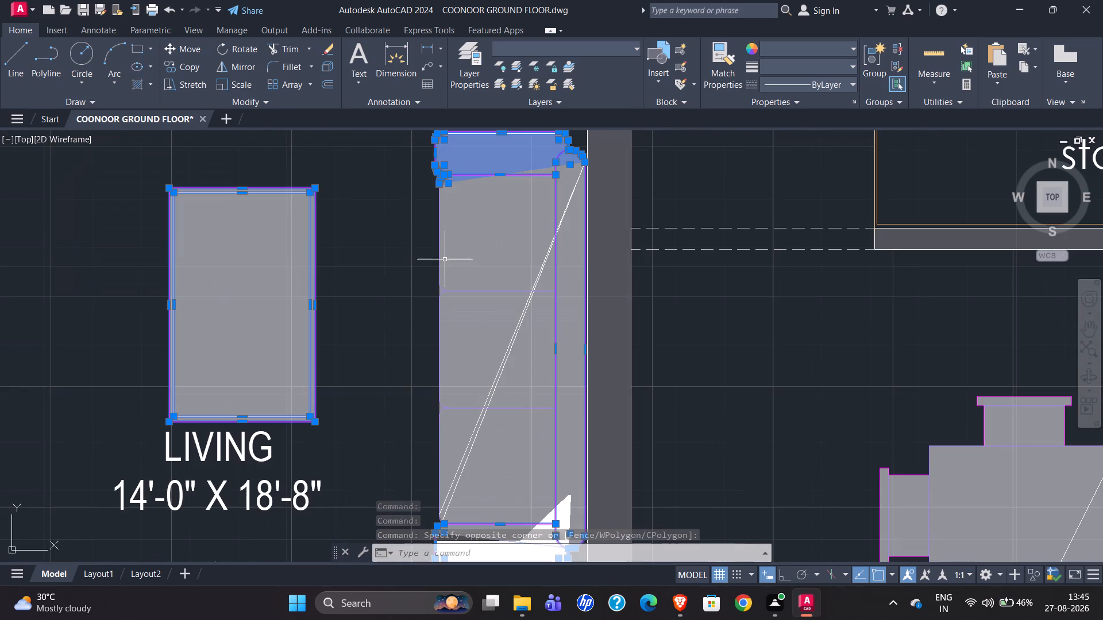
pyautogui.click(440, 328)
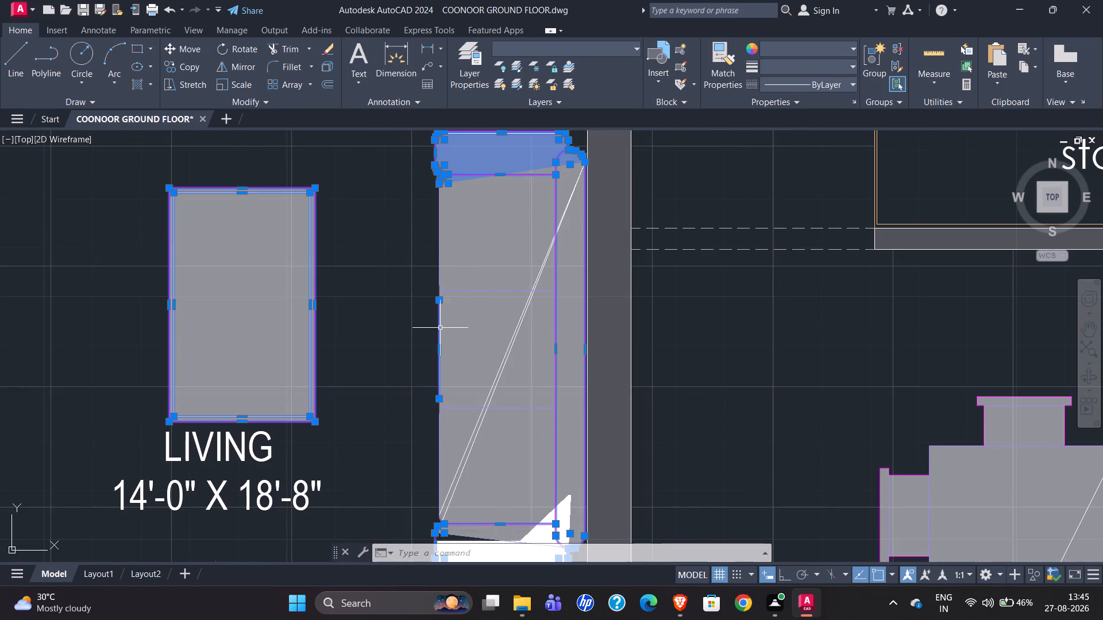
pyautogui.click(439, 218)
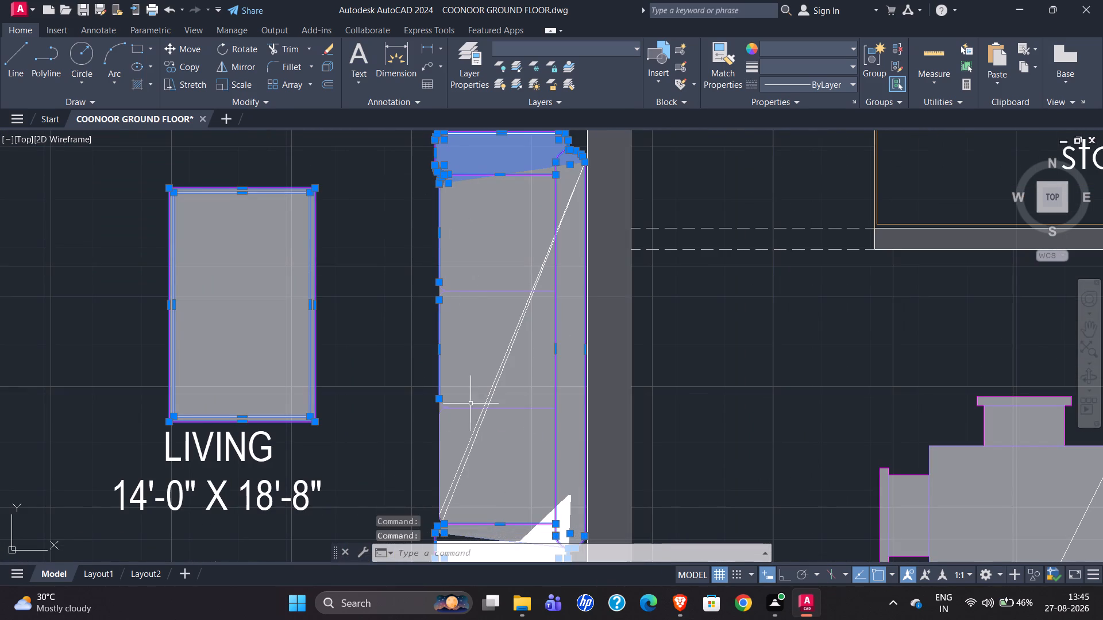
pyautogui.click(440, 456)
# Add the rounded cushion corners at both joints between the sofa's seat cushions to the selection.
pyautogui.click(439, 409)
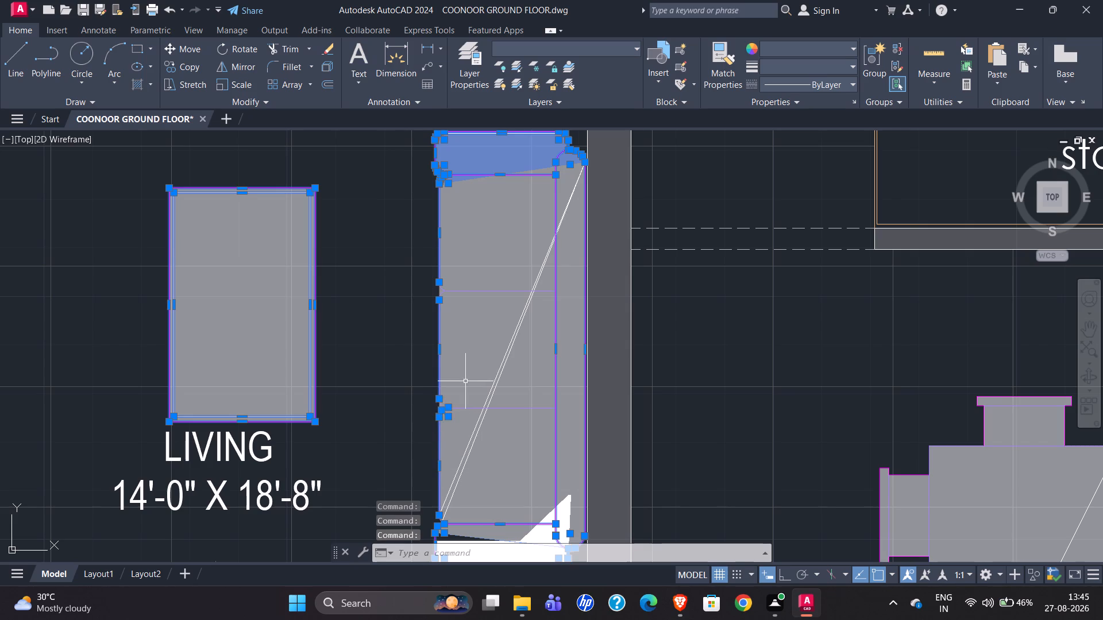
pyautogui.scroll(4, 440, 409)
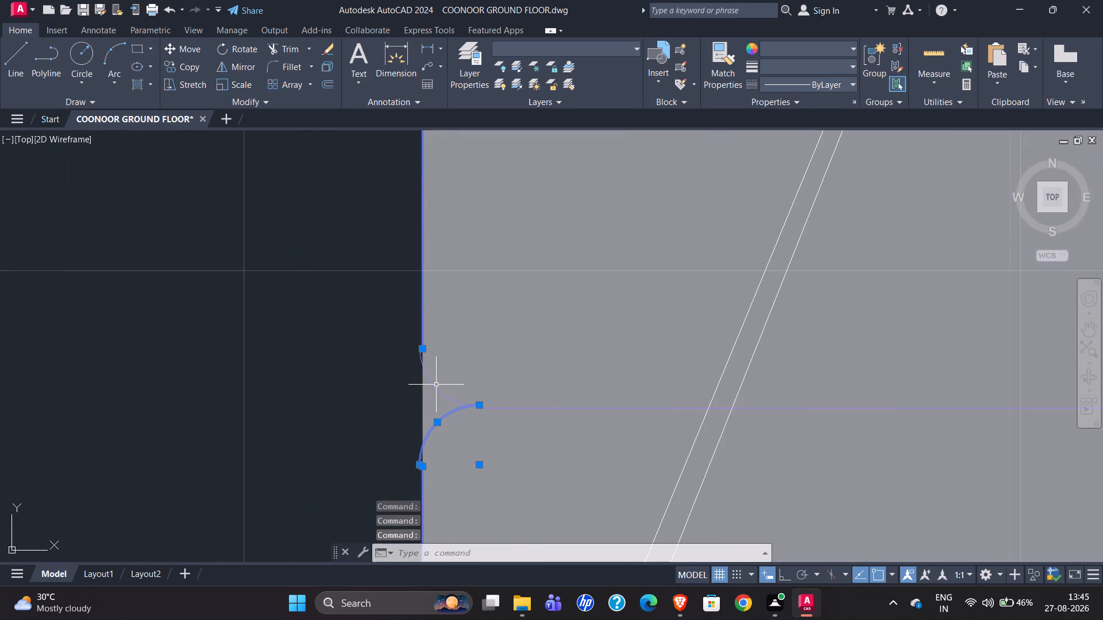
pyautogui.click(436, 385)
pyautogui.scroll(-2, 390, 431)
pyautogui.scroll(-2, 400, 339)
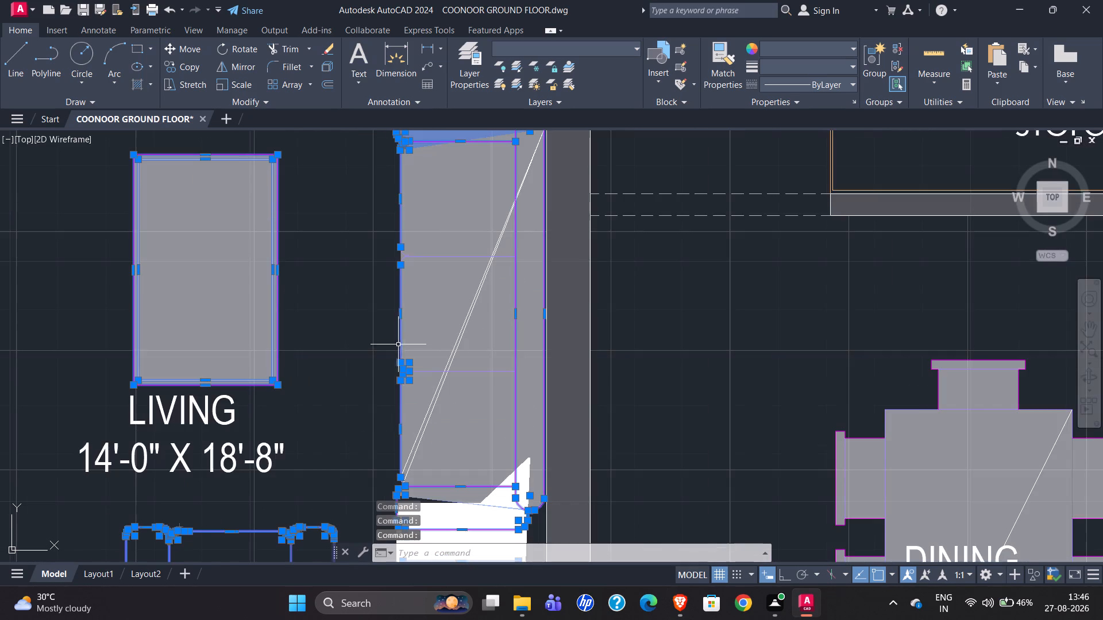
pyautogui.scroll(4, 392, 249)
pyautogui.click(450, 288)
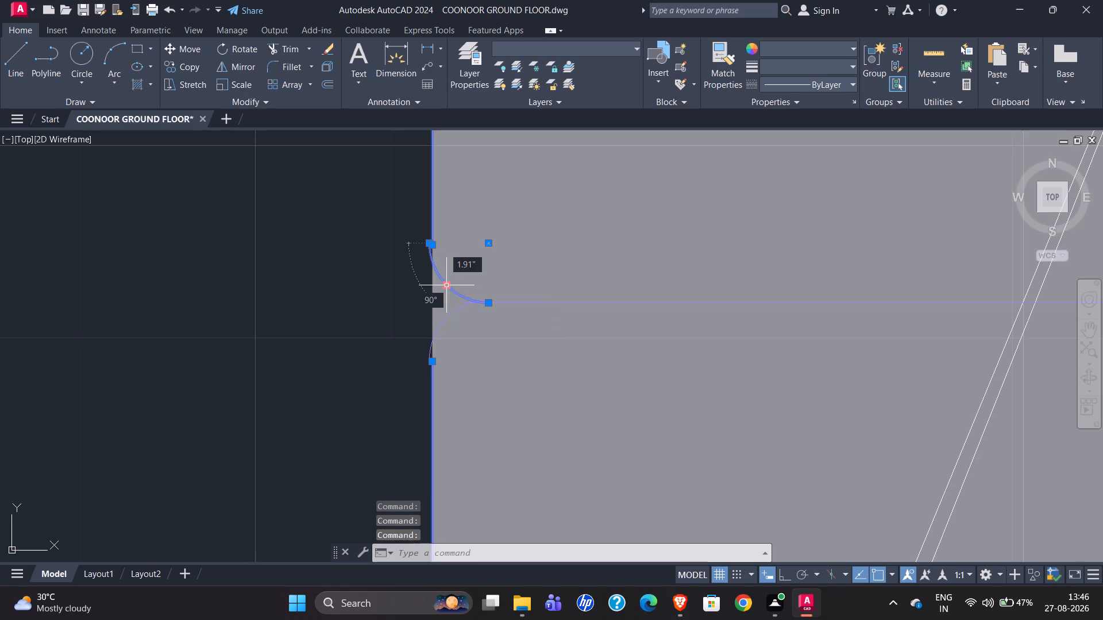
pyautogui.click(430, 352)
pyautogui.scroll(-1, 426, 358)
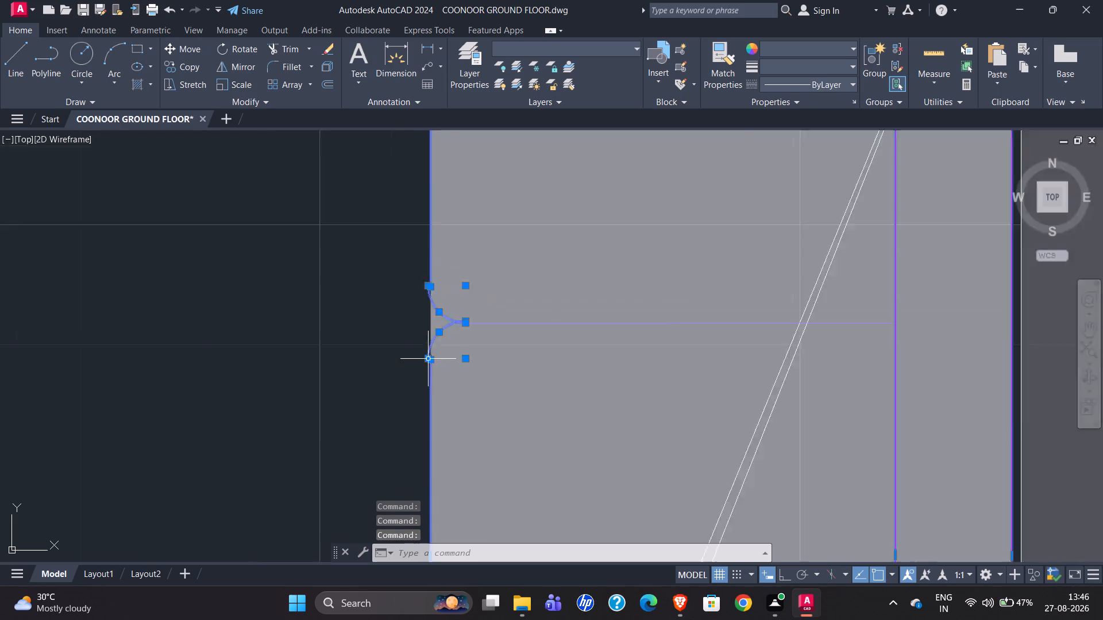
# Add the remaining rounded seat cushion corner, at the armrest beside the selected side table, to the selection.
pyautogui.scroll(-2, 425, 362)
pyautogui.scroll(2, 431, 320)
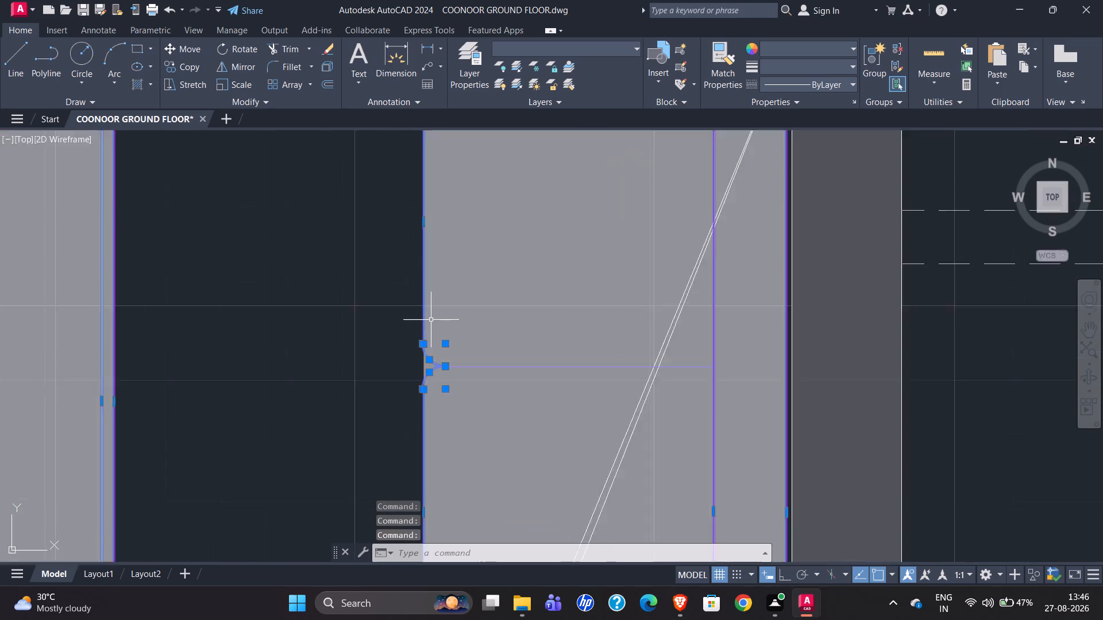
pyautogui.scroll(2, 431, 320)
pyautogui.scroll(-5, 438, 355)
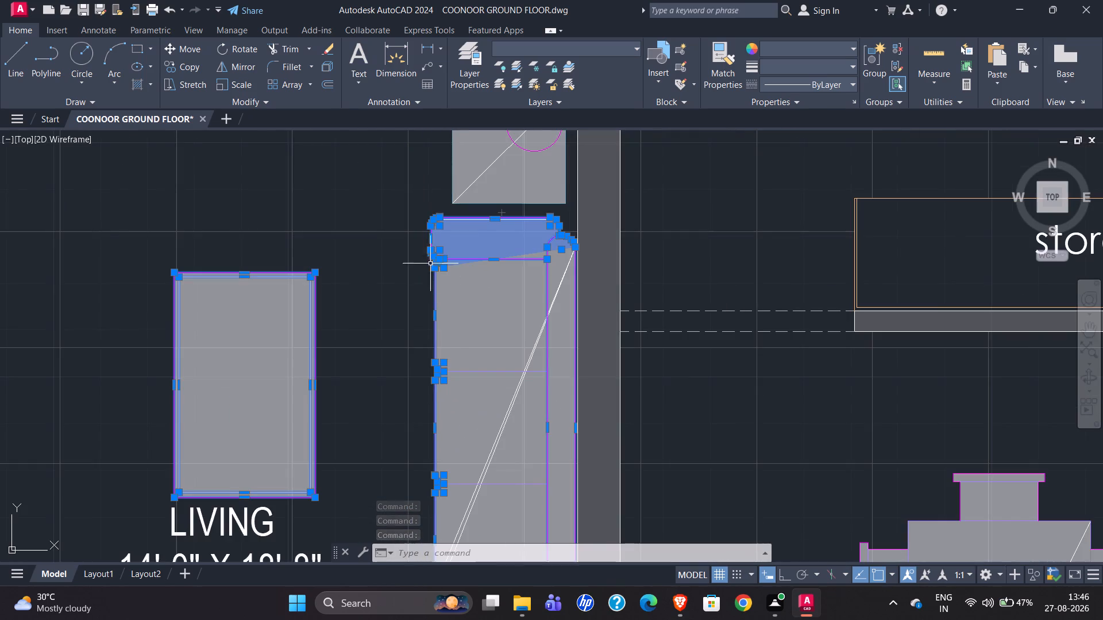
pyautogui.scroll(5, 430, 255)
pyautogui.scroll(-3, 400, 303)
pyautogui.scroll(-2, 488, 256)
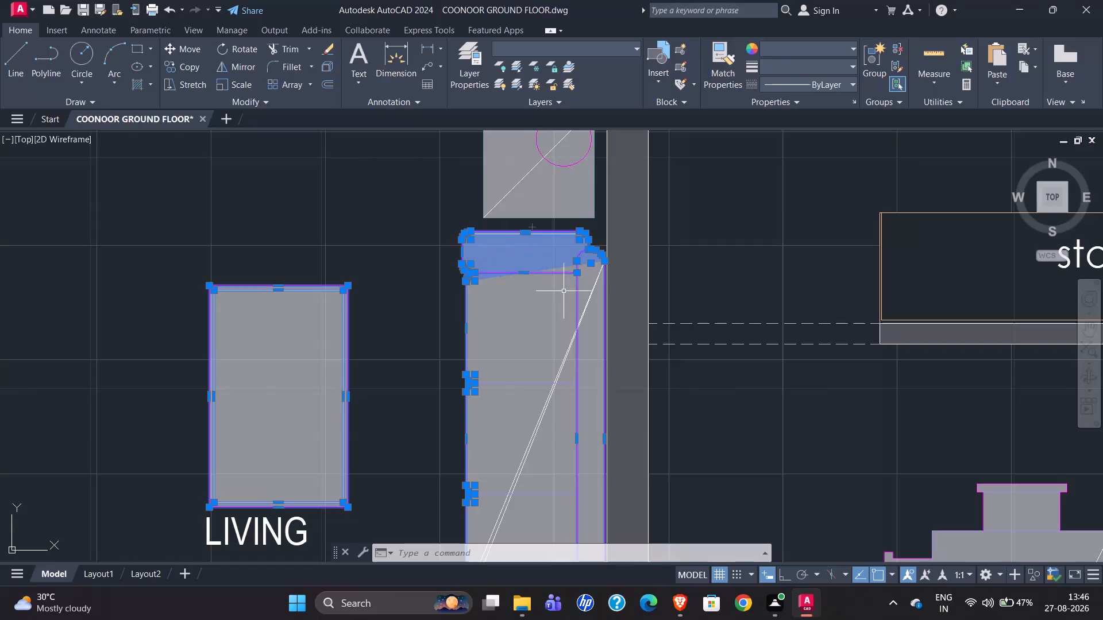
pyautogui.scroll(-2, 545, 282)
pyautogui.scroll(4, 533, 467)
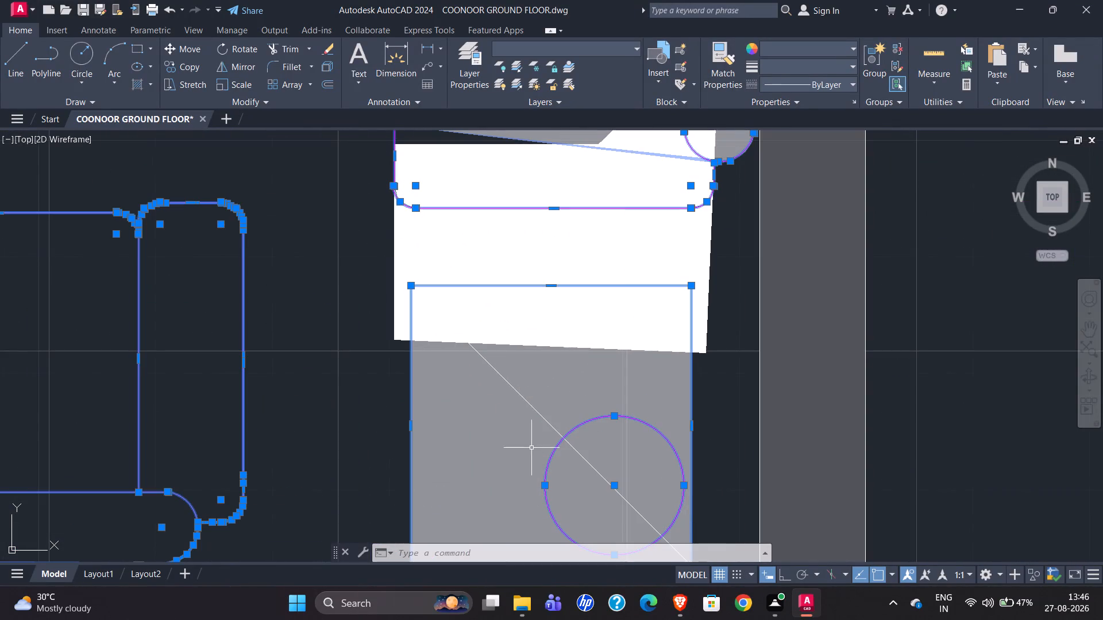
pyautogui.scroll(-1, 424, 379)
pyautogui.scroll(-1, 440, 317)
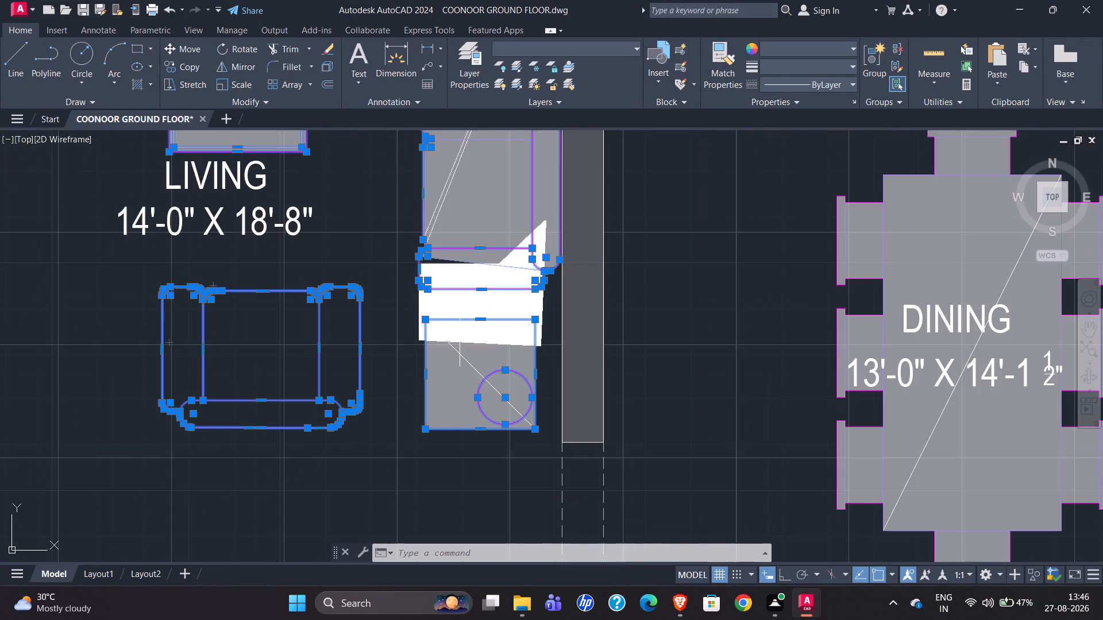
pyautogui.scroll(5, 428, 253)
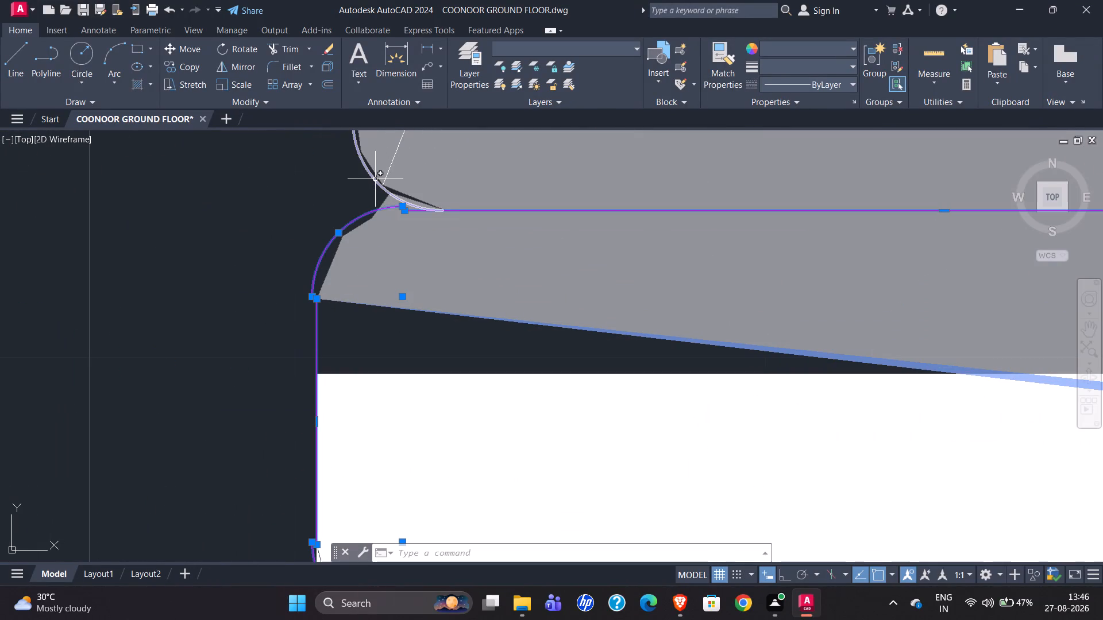
pyautogui.click(375, 179)
pyautogui.scroll(-2, 391, 365)
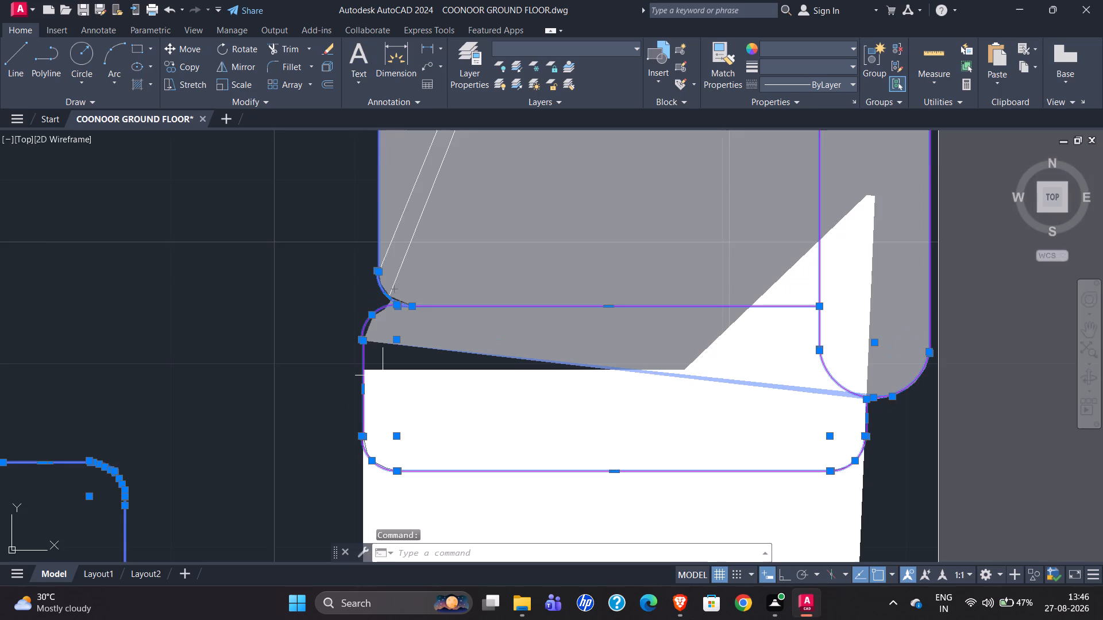
# Add the square side table with the circular lamp, at the sofa end nearest the toilet, to the selection.
pyautogui.scroll(-2, 383, 375)
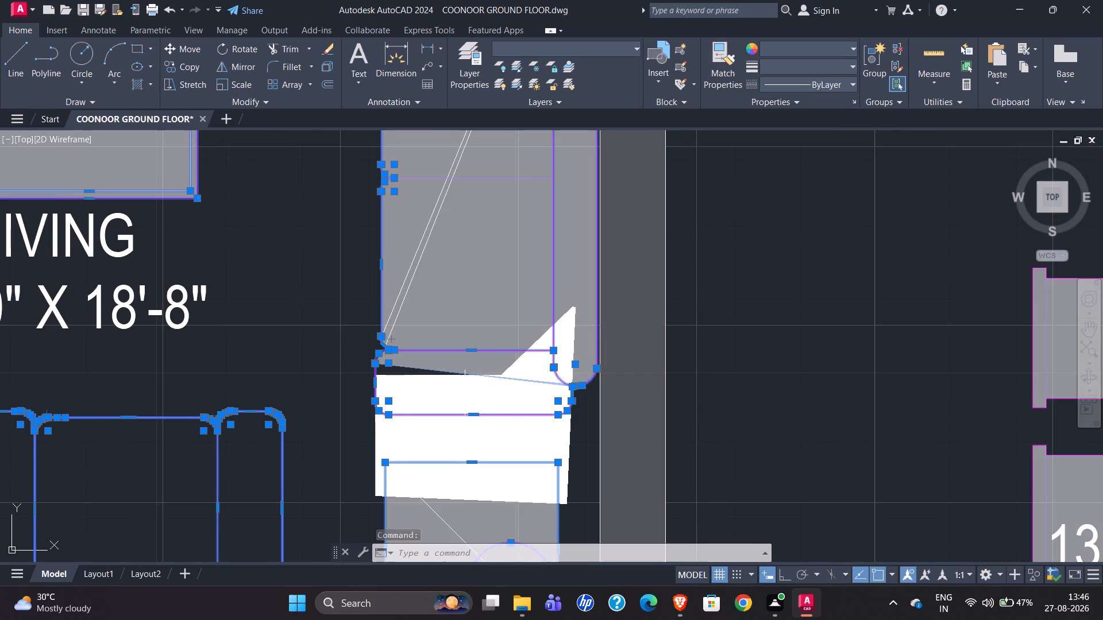
pyautogui.scroll(-2, 457, 409)
pyautogui.scroll(-1, 418, 301)
pyautogui.scroll(4, 442, 150)
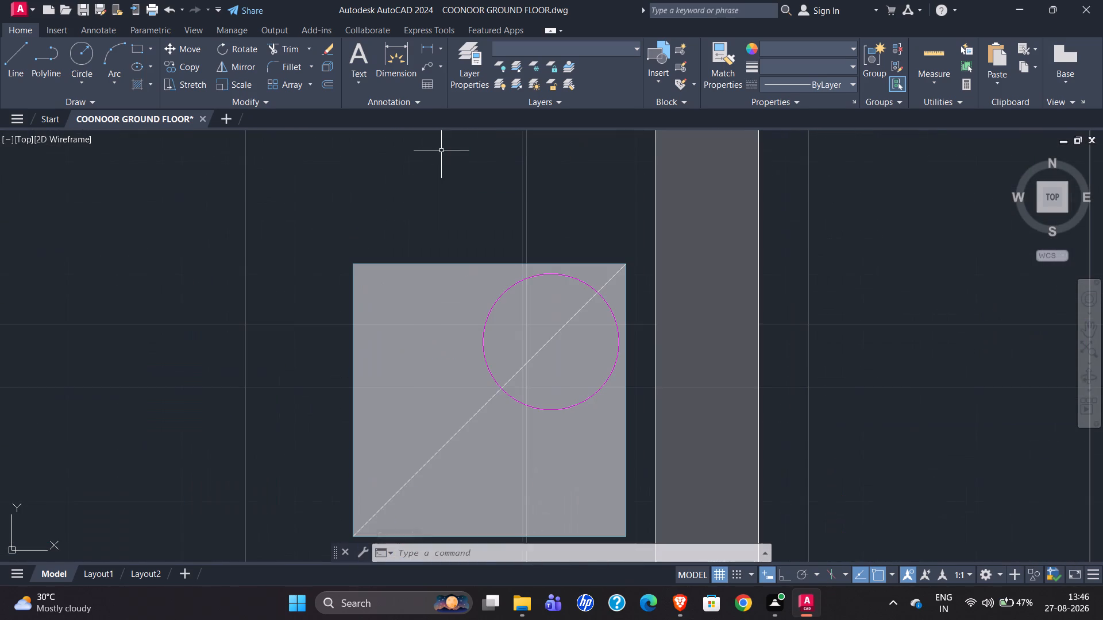
pyautogui.click(340, 234)
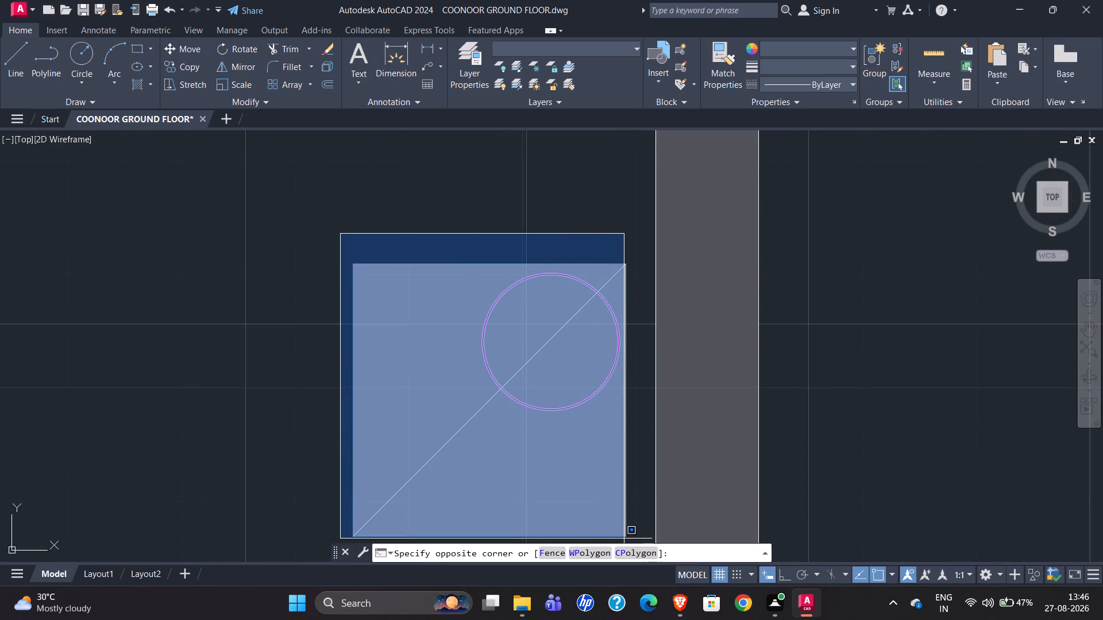
pyautogui.scroll(-1, 595, 395)
pyautogui.click(630, 496)
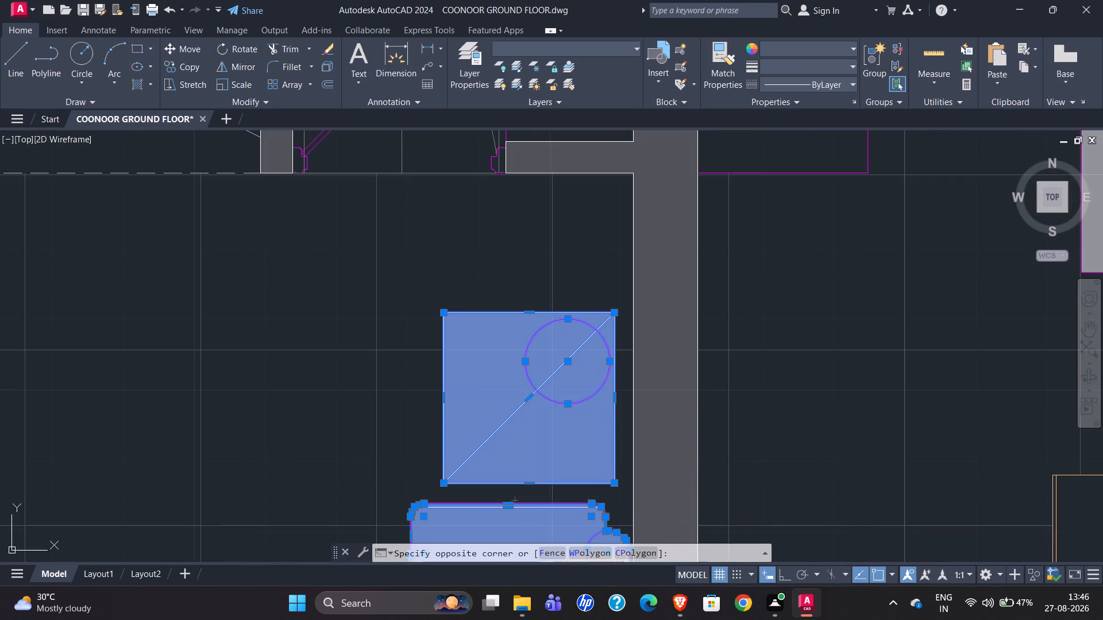
# Add the WC's curved bowl outline, cross line and rear edges in the reference plan's 4'-0" X 6'-6" toilet to the selection.
pyautogui.scroll(-2, 497, 266)
pyautogui.scroll(-3, 543, 234)
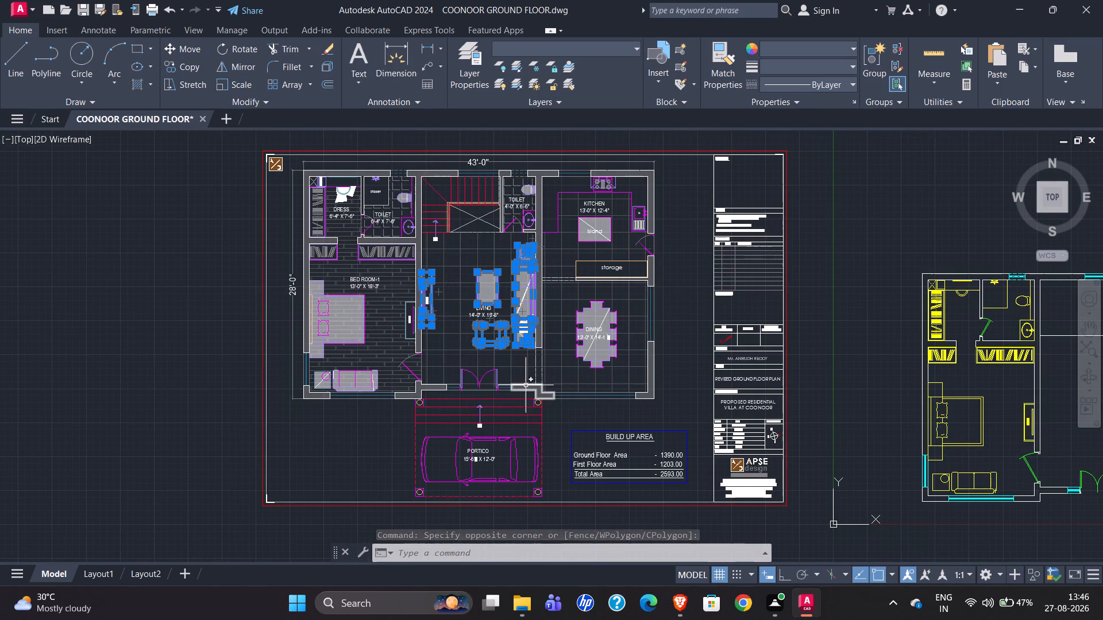
pyautogui.scroll(3, 495, 365)
pyautogui.scroll(-3, 447, 375)
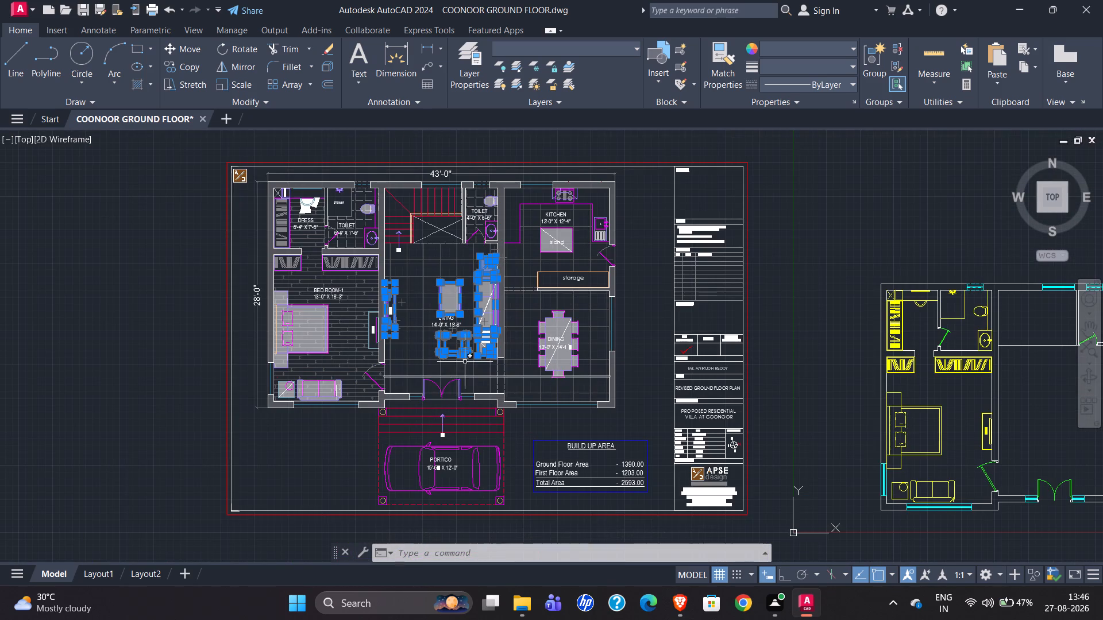
pyautogui.scroll(4, 468, 200)
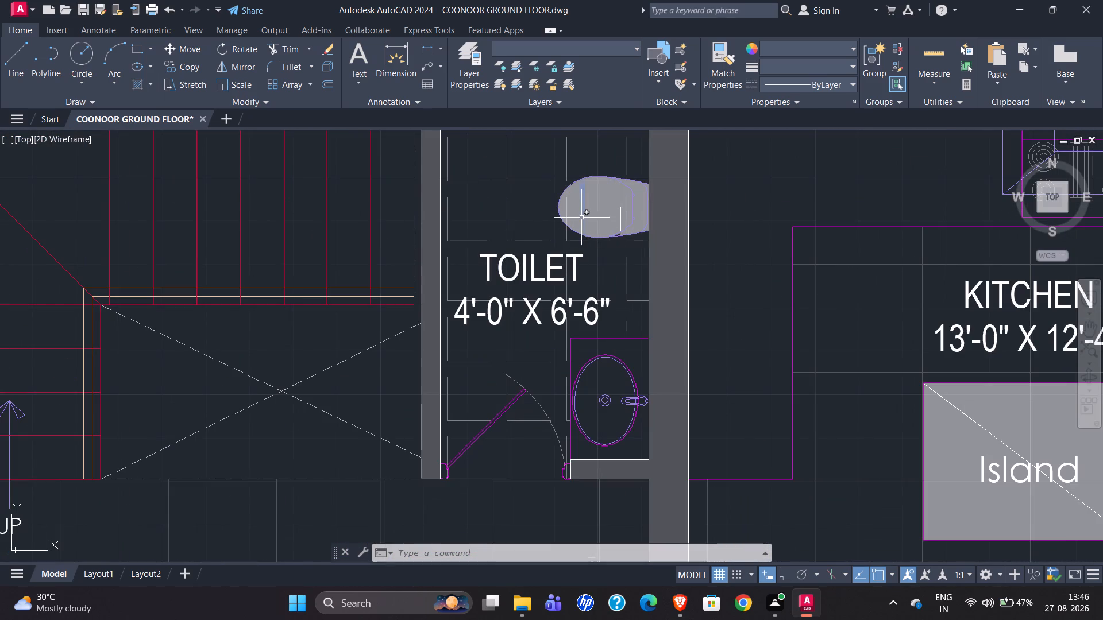
pyautogui.click(560, 201)
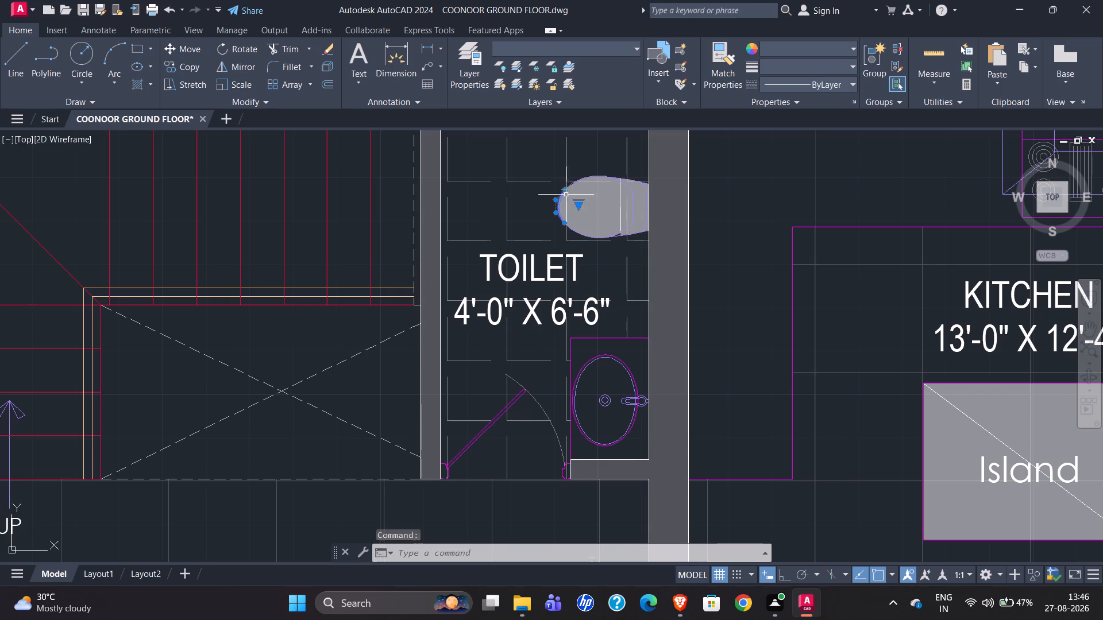
pyautogui.scroll(3, 574, 183)
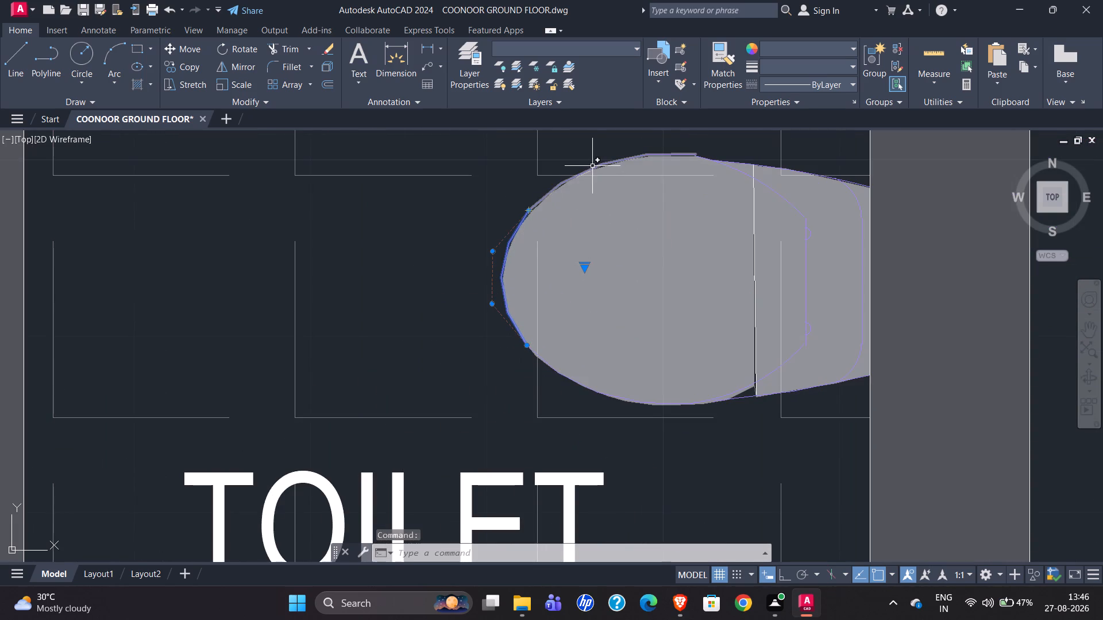
pyautogui.click(592, 166)
pyautogui.click(720, 165)
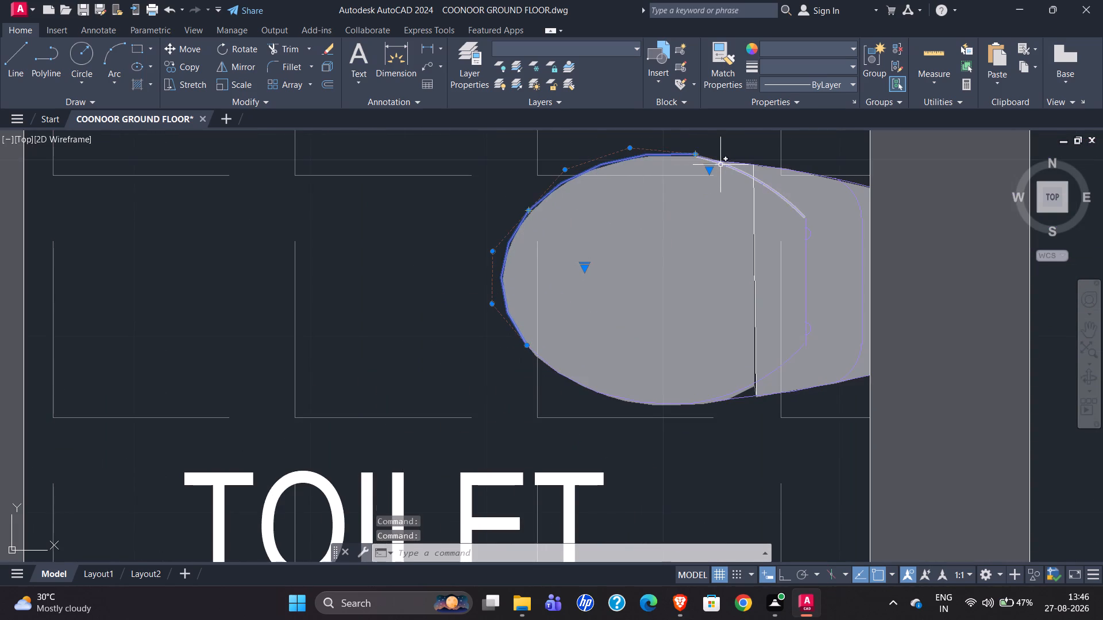
pyautogui.click(737, 162)
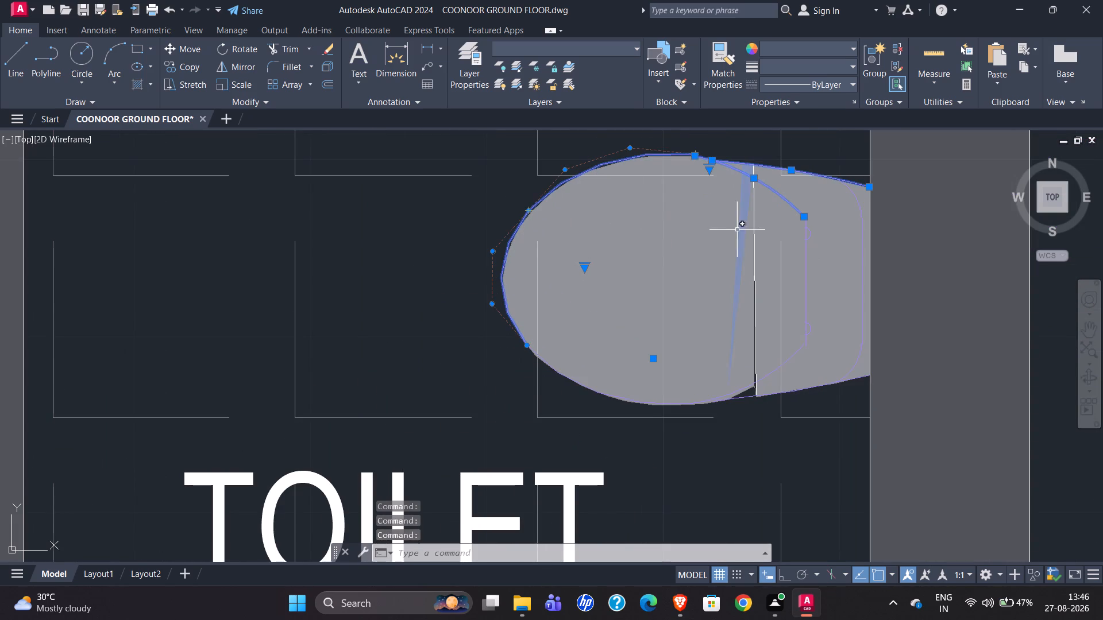
pyautogui.click(754, 226)
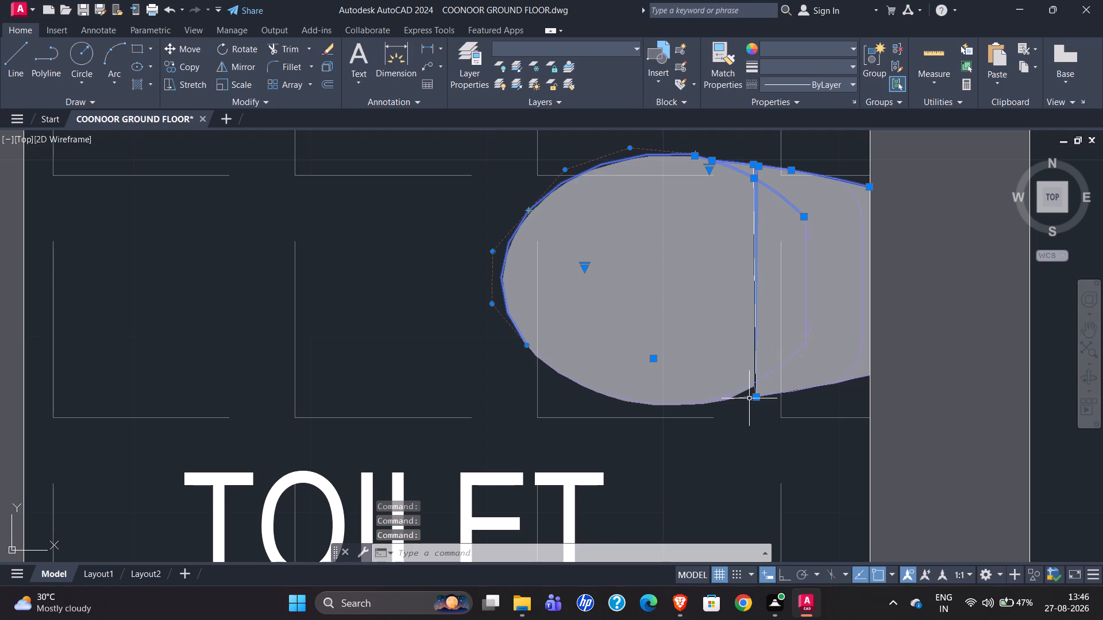
pyautogui.click(748, 397)
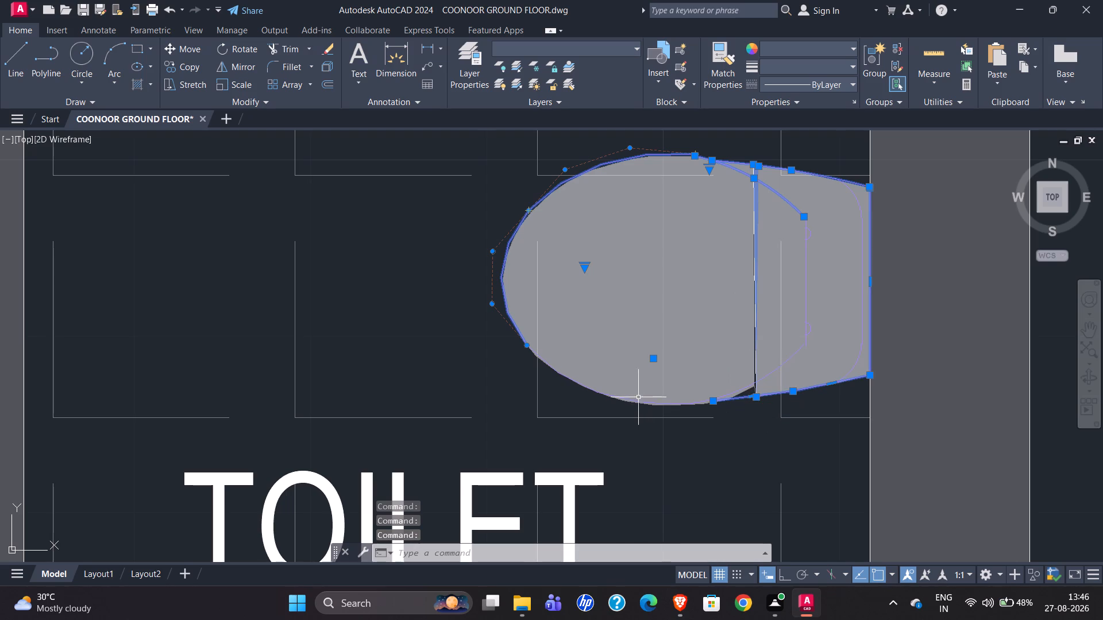
pyautogui.click(633, 402)
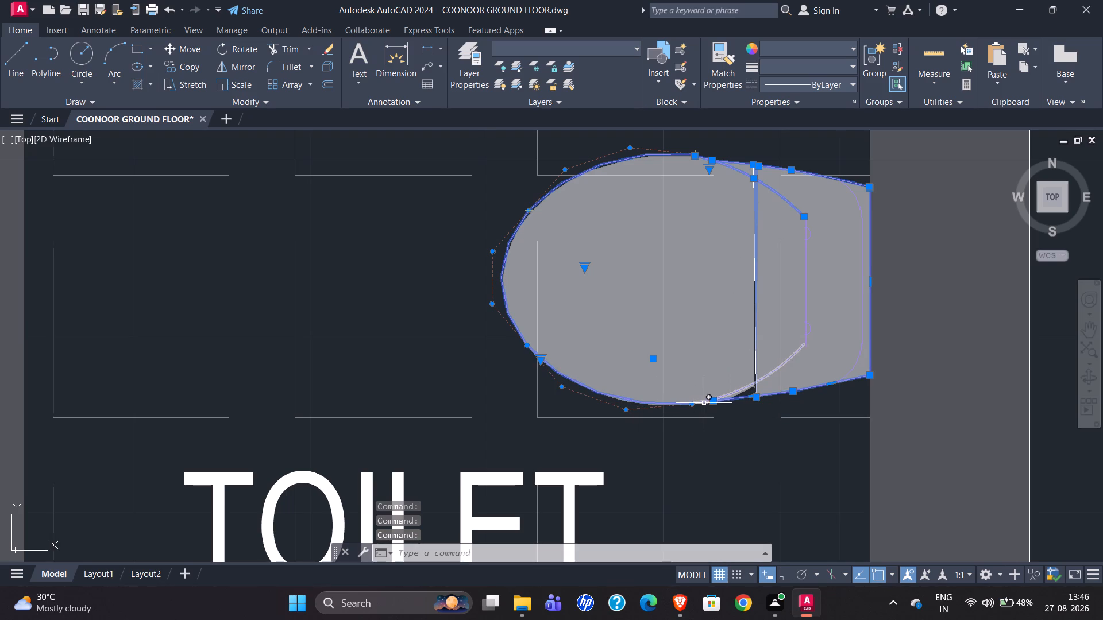
pyautogui.click(704, 404)
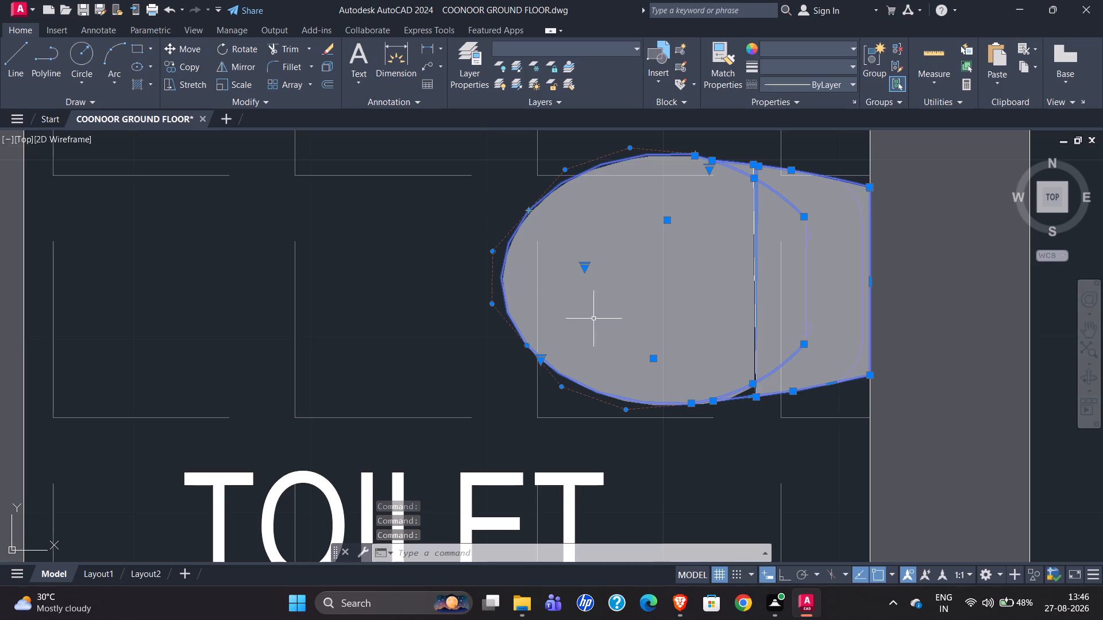
# Add the oval washbasin with its tap and rectangular counter in the same toilet to the selection.
pyautogui.scroll(-3, 504, 274)
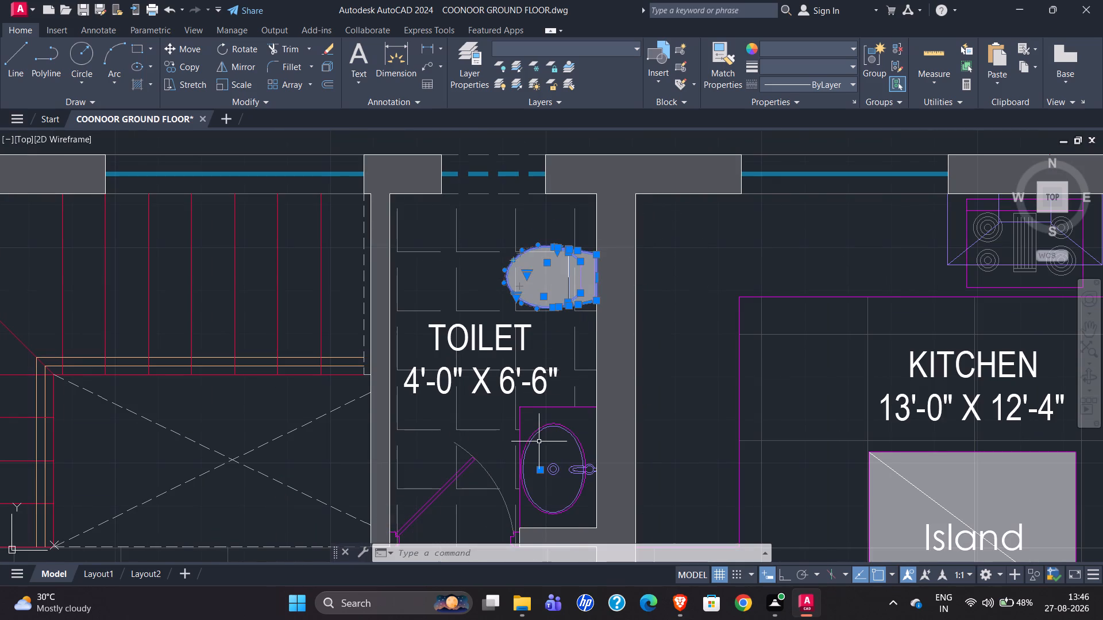
pyautogui.scroll(-1, 547, 346)
pyautogui.scroll(2, 545, 495)
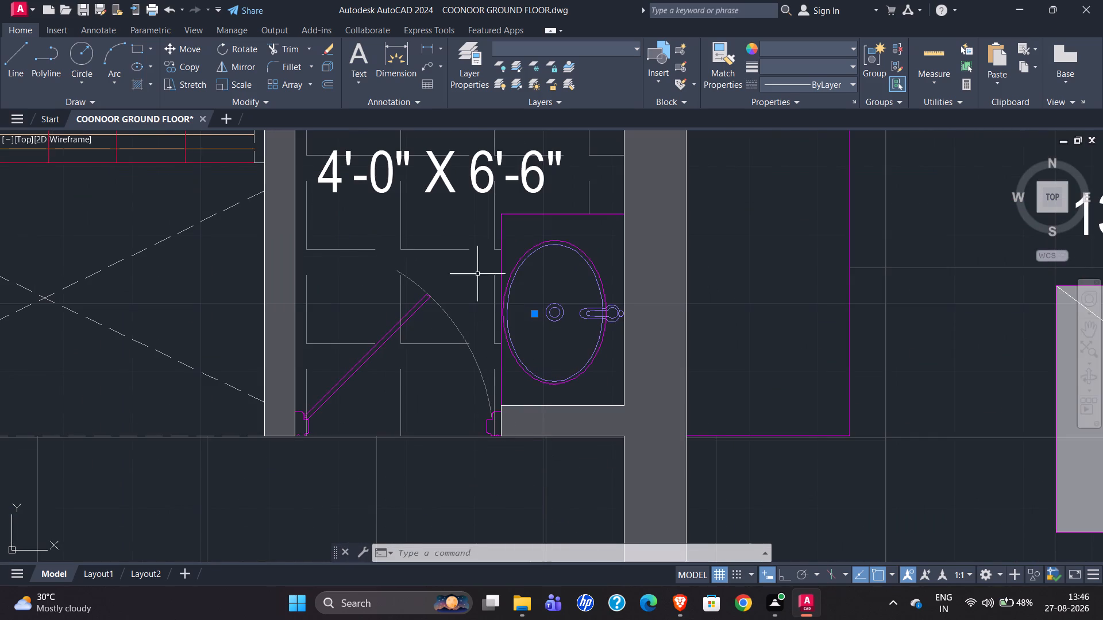
pyautogui.click(499, 208)
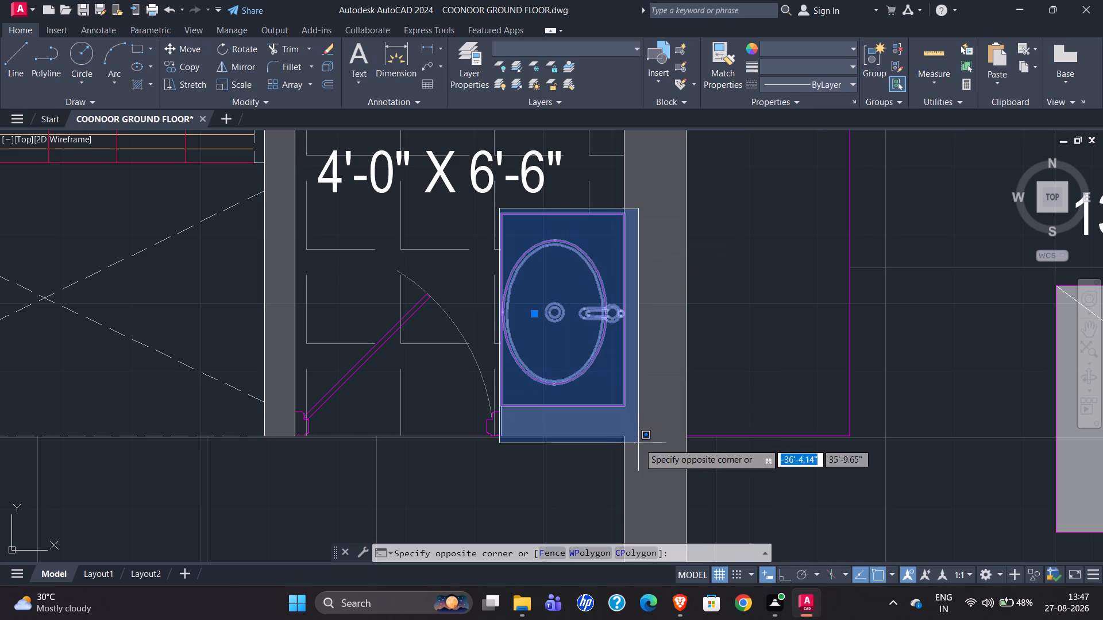
pyautogui.click(645, 435)
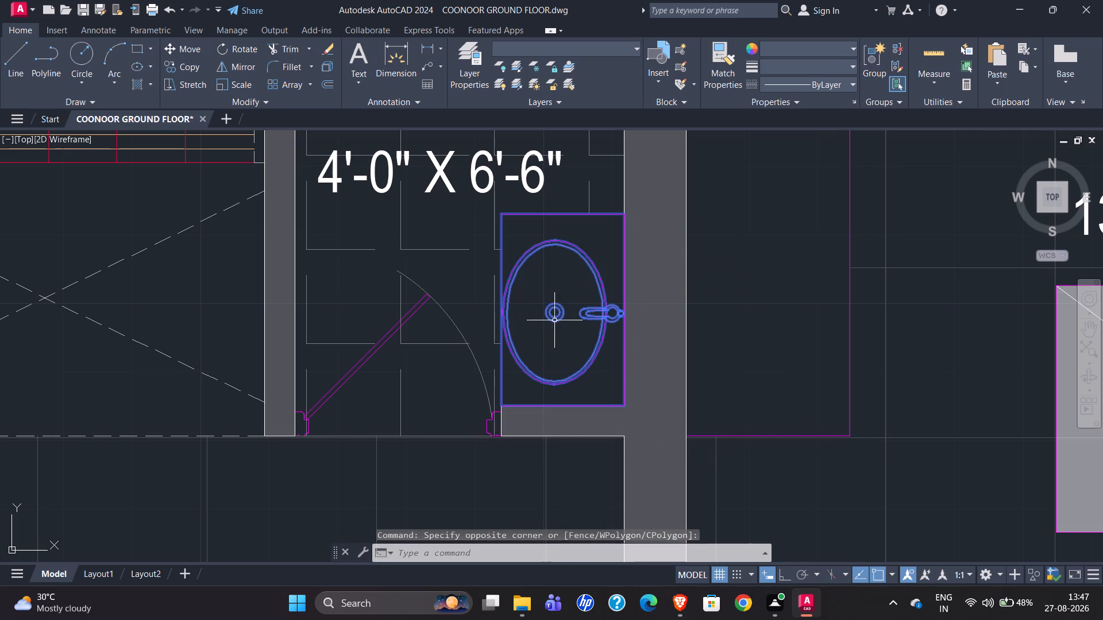
# Copy the selected living room furniture and toilet fixtures from the basin counter's wall-side corner to the empty space above the new plan.
pyautogui.scroll(-2, 569, 367)
pyautogui.scroll(-1, 488, 366)
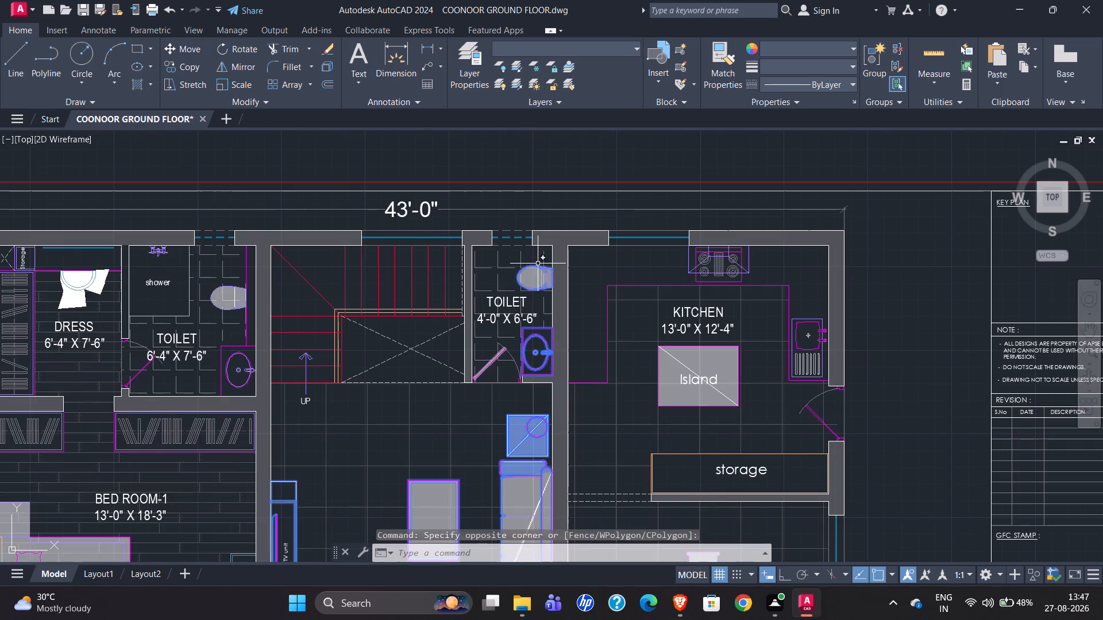
pyautogui.scroll(-1, 432, 259)
pyautogui.scroll(4, 473, 362)
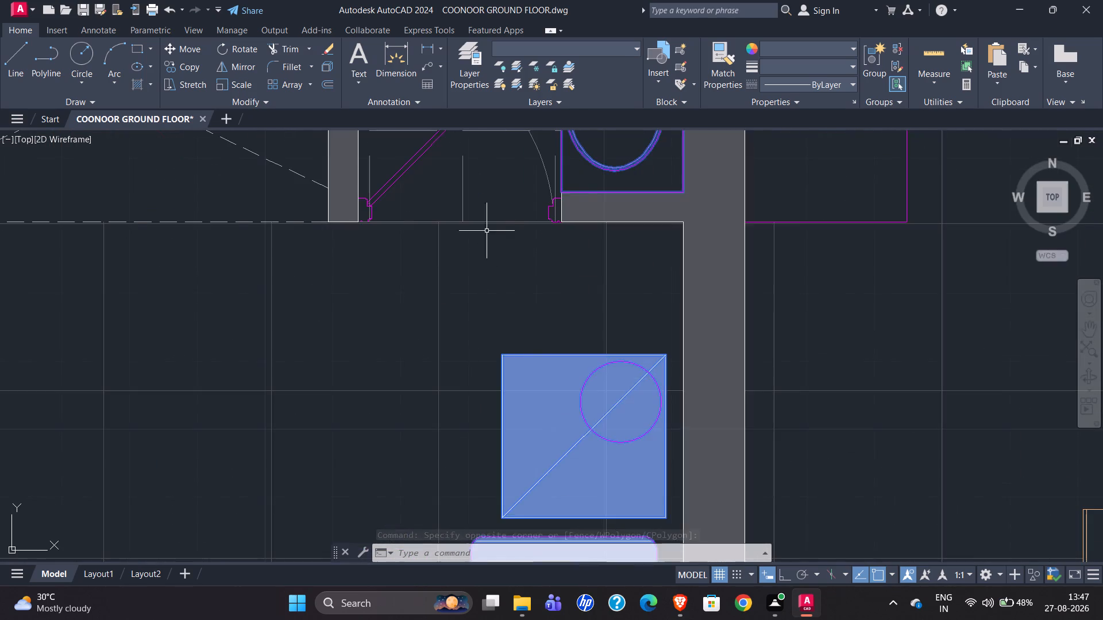
pyautogui.scroll(-4, 483, 219)
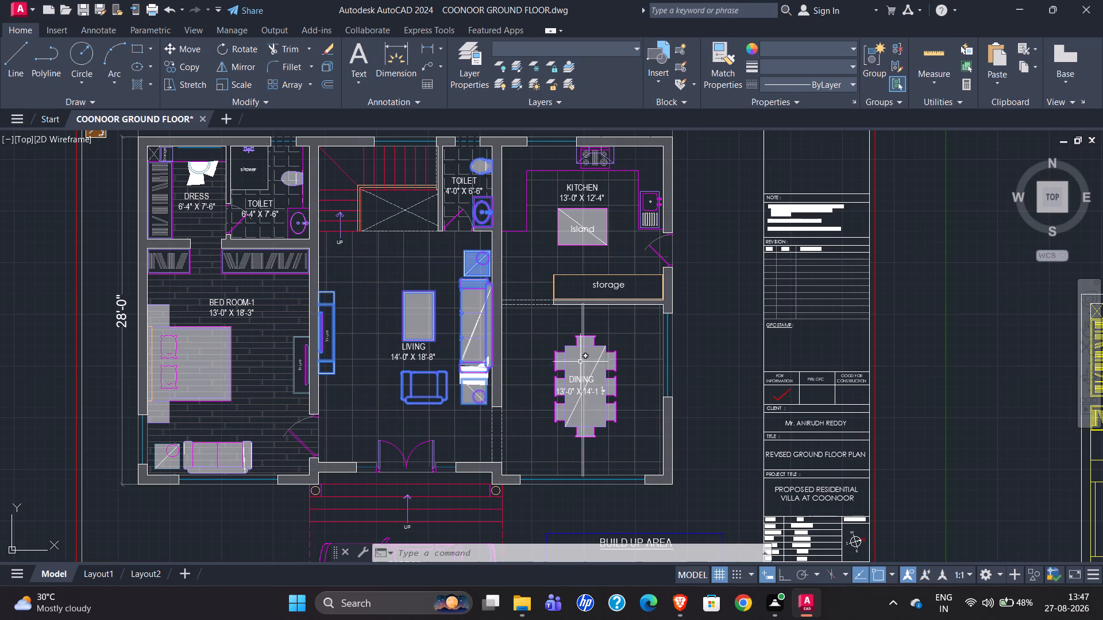
pyautogui.write('CO')
pyautogui.press('Return')
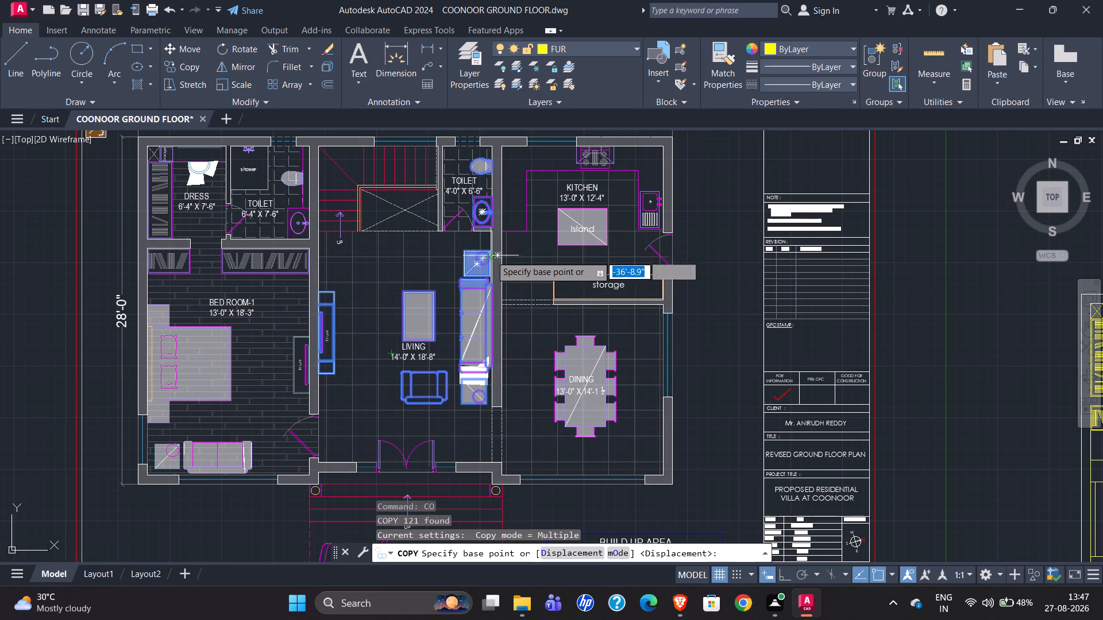
pyautogui.scroll(4, 496, 226)
pyautogui.click(451, 224)
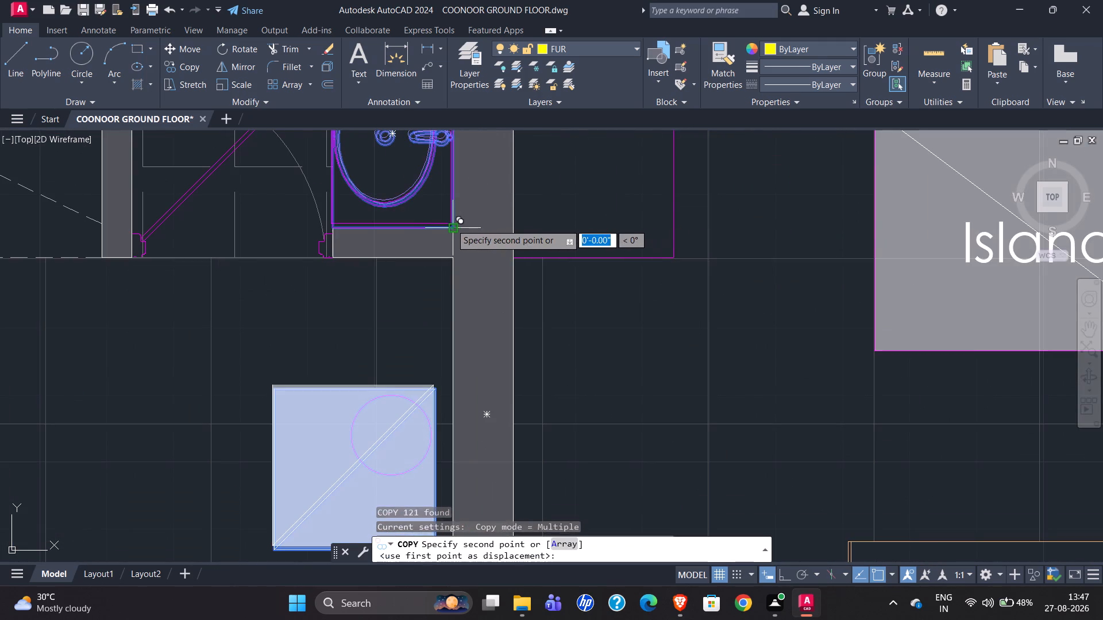
pyautogui.scroll(-4, 283, 278)
pyautogui.scroll(-2, 238, 299)
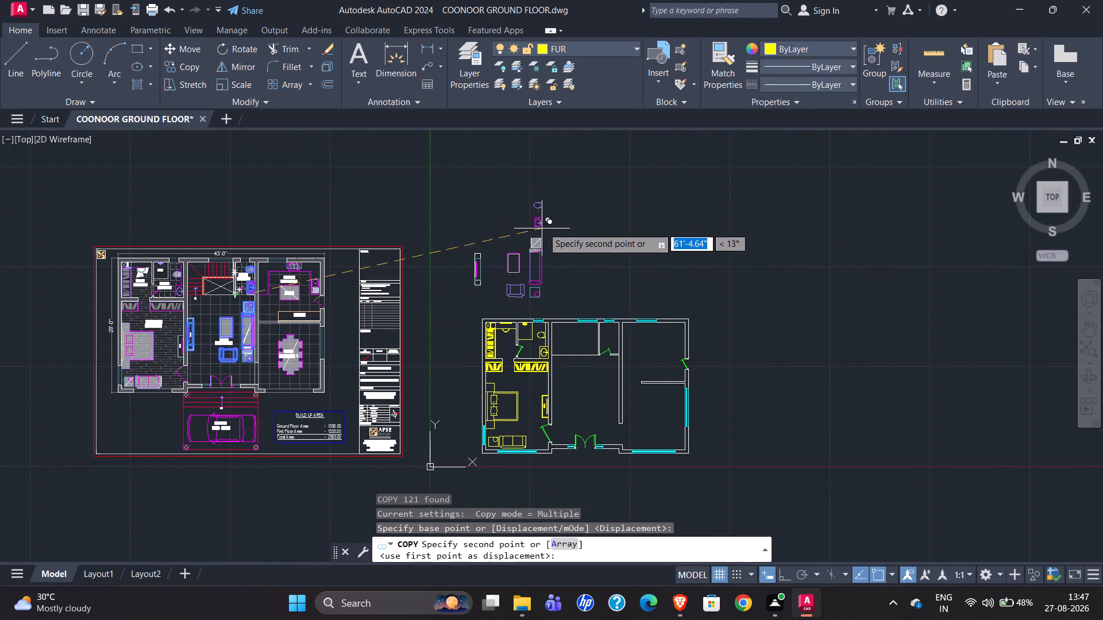
pyautogui.scroll(2, 546, 225)
pyautogui.click(546, 225)
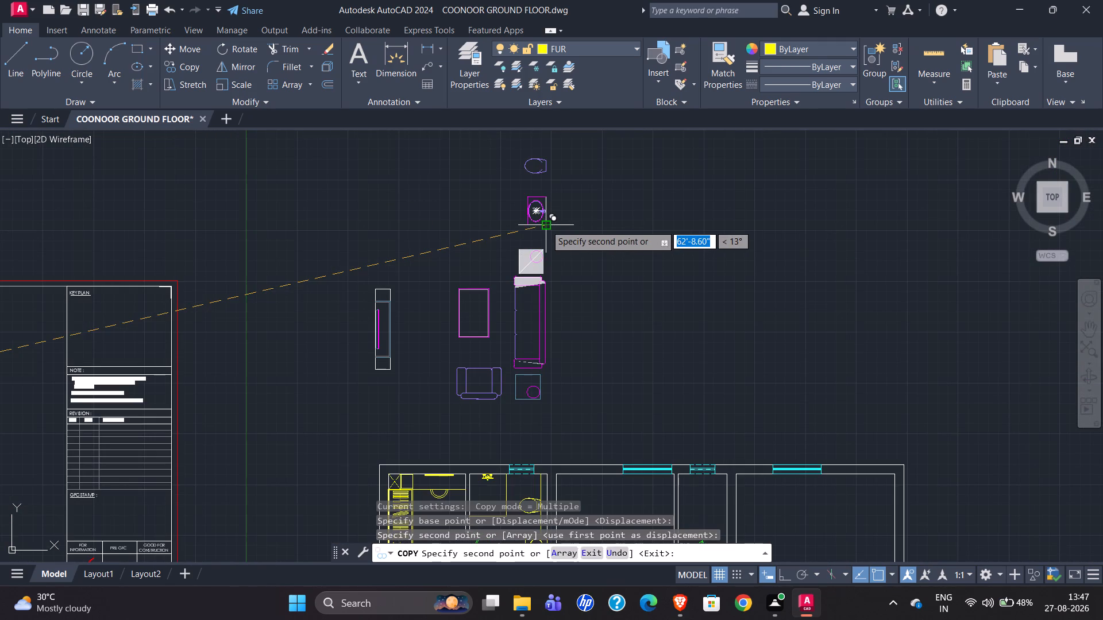
pyautogui.press('Escape')
# Examine the copied furniture and fixtures against the reference plan's toilet, kitchen and living areas.
pyautogui.scroll(1, 558, 226)
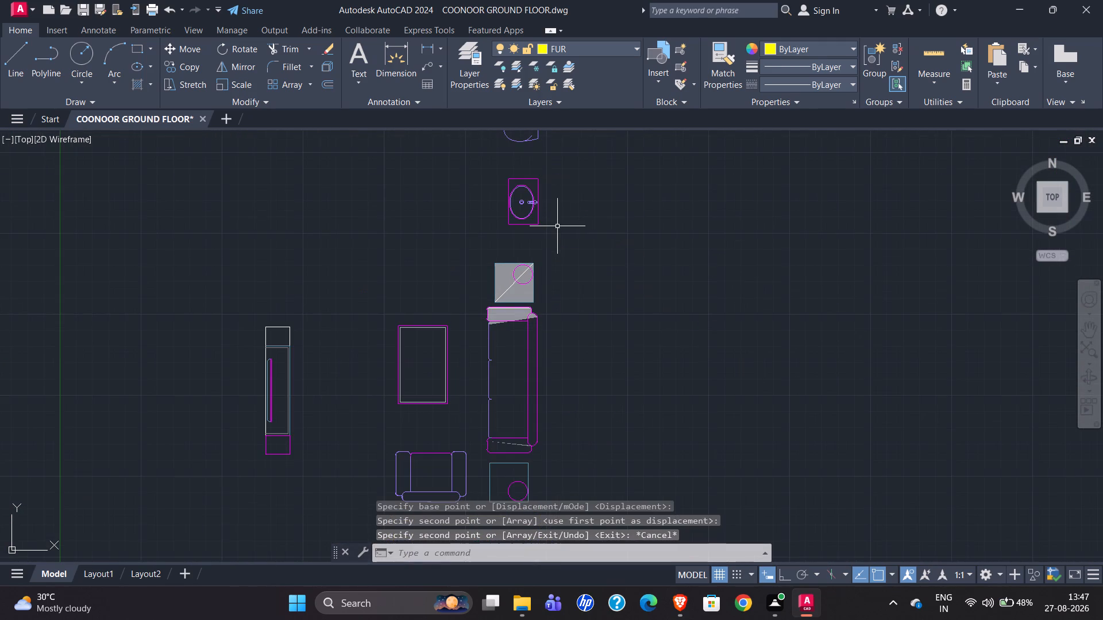
pyautogui.scroll(5, 527, 201)
pyautogui.scroll(-3, 561, 223)
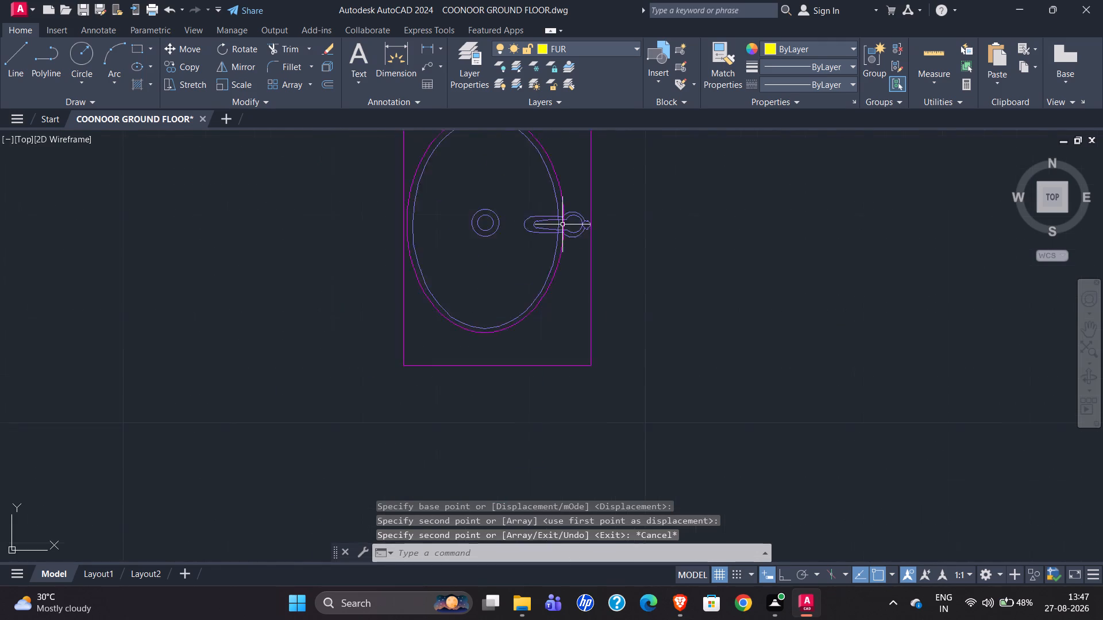
pyautogui.scroll(-5, 566, 228)
pyautogui.scroll(4, 286, 289)
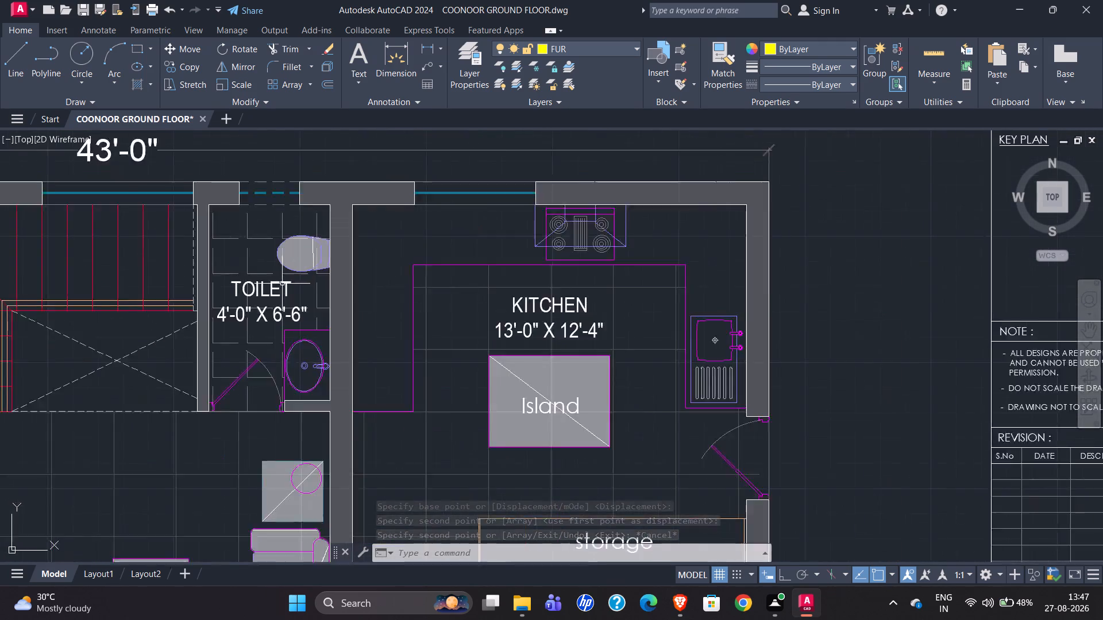
pyautogui.scroll(1, 282, 283)
pyautogui.scroll(-4, 114, 279)
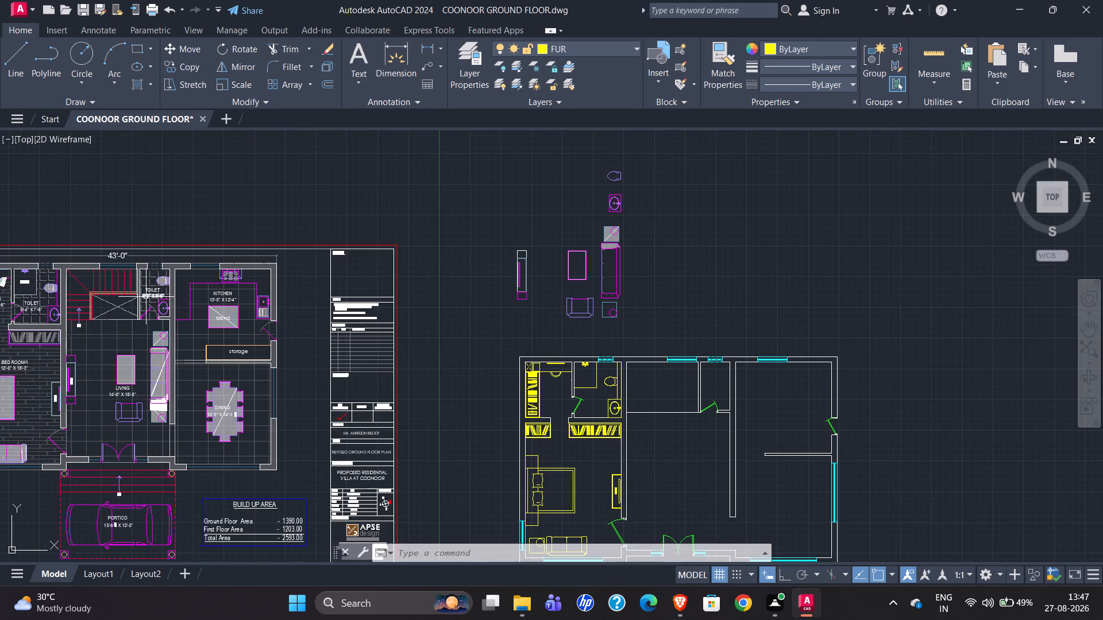
pyautogui.scroll(3, 611, 281)
pyautogui.scroll(-2, 530, 310)
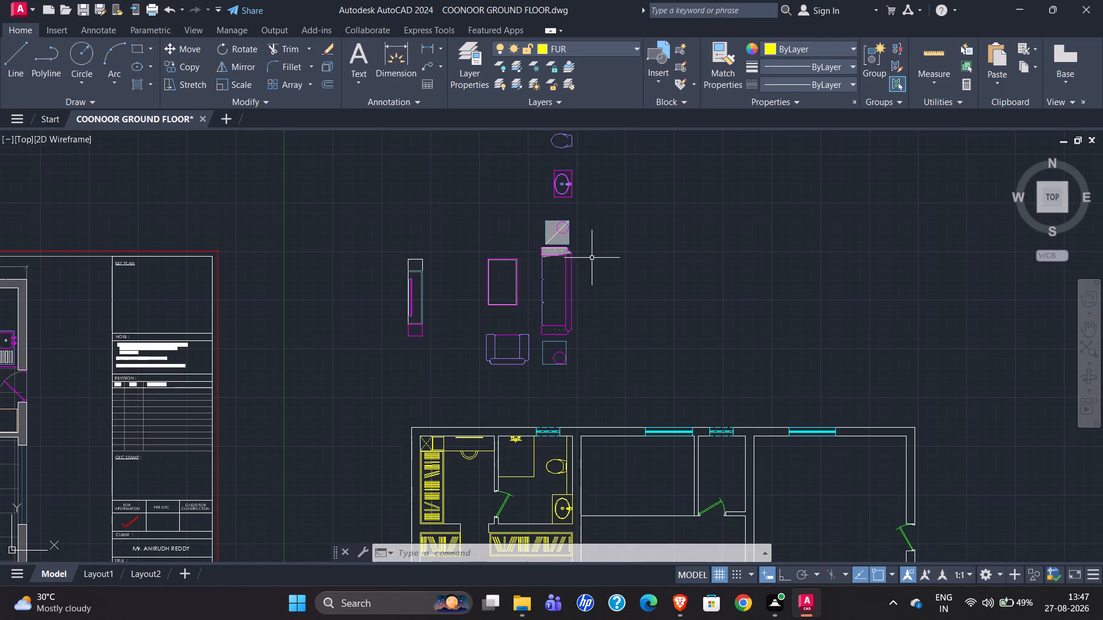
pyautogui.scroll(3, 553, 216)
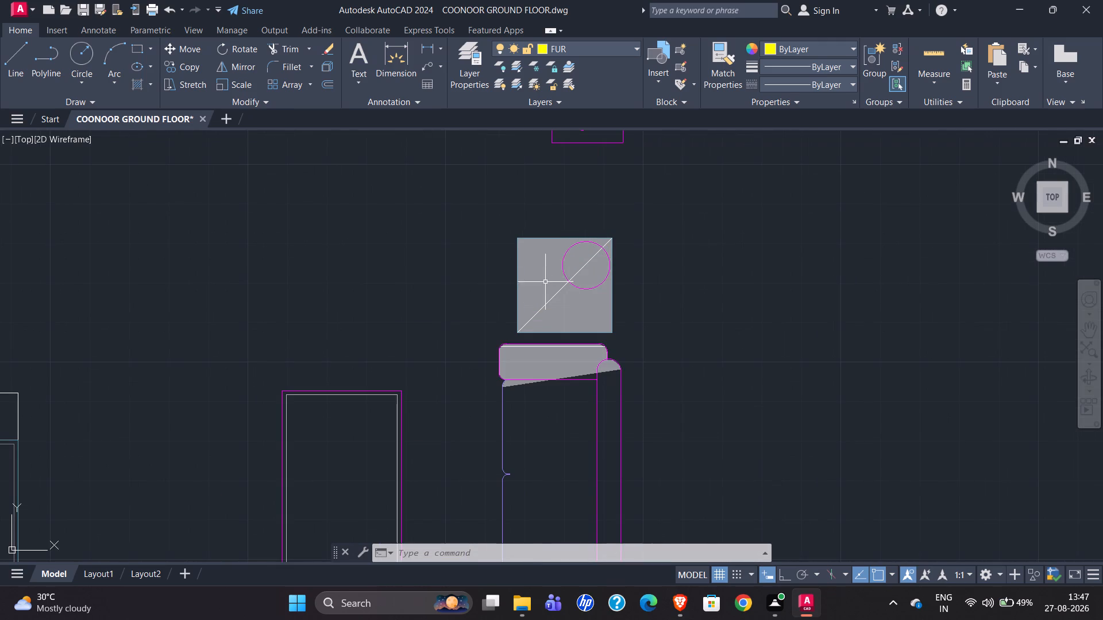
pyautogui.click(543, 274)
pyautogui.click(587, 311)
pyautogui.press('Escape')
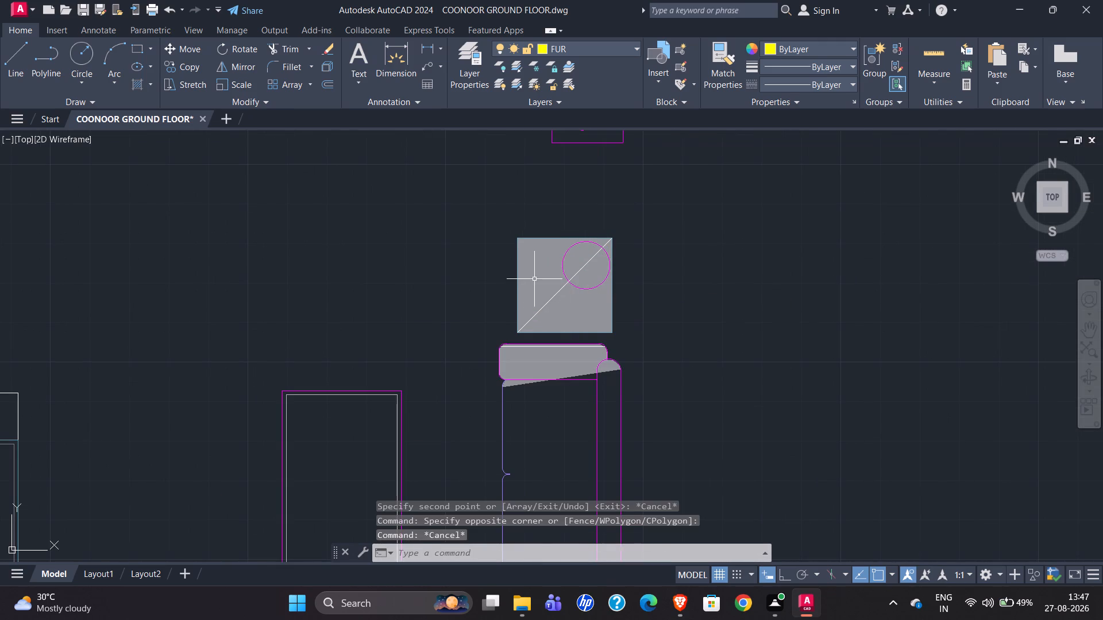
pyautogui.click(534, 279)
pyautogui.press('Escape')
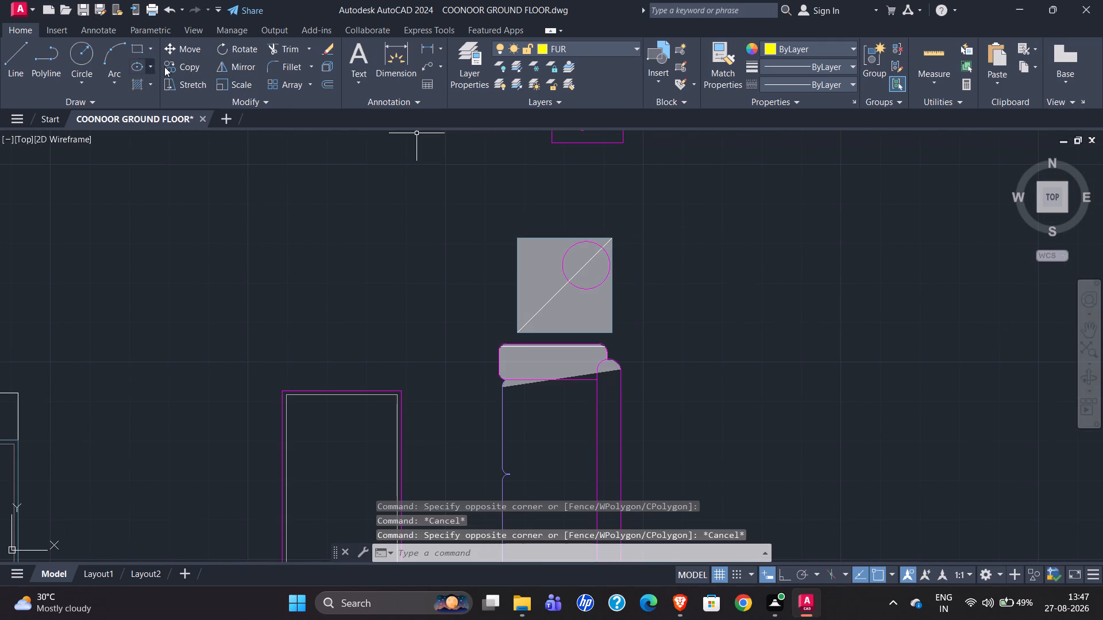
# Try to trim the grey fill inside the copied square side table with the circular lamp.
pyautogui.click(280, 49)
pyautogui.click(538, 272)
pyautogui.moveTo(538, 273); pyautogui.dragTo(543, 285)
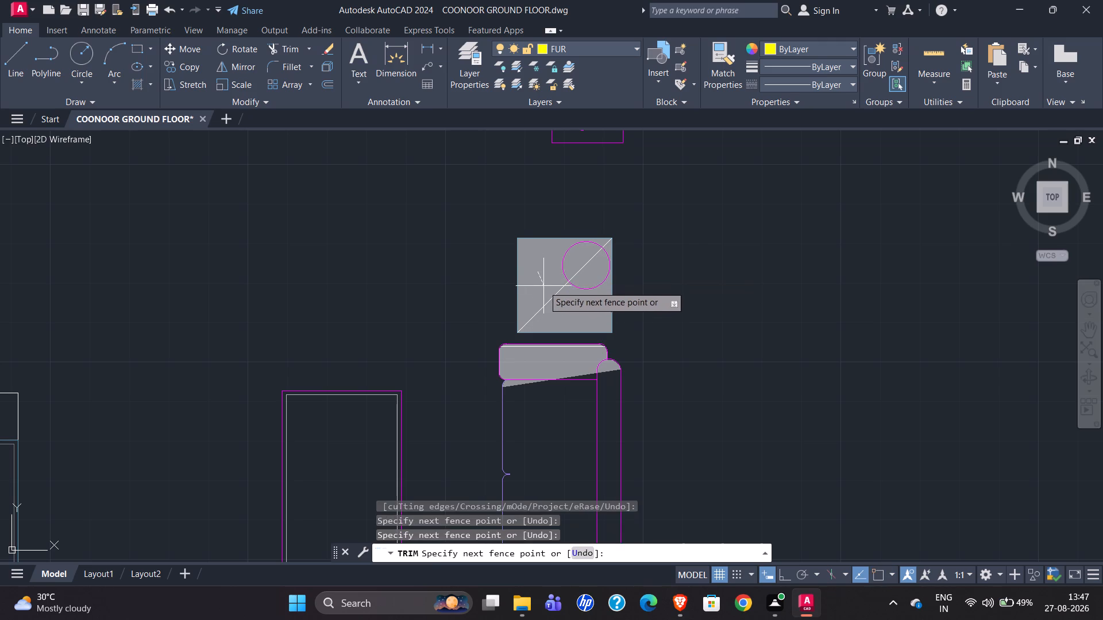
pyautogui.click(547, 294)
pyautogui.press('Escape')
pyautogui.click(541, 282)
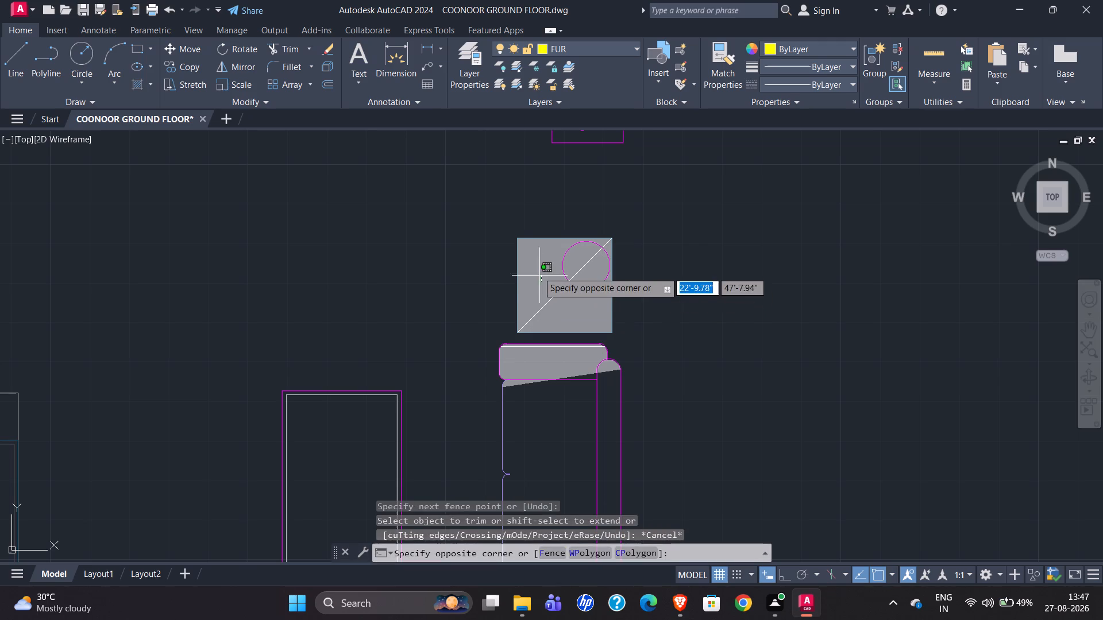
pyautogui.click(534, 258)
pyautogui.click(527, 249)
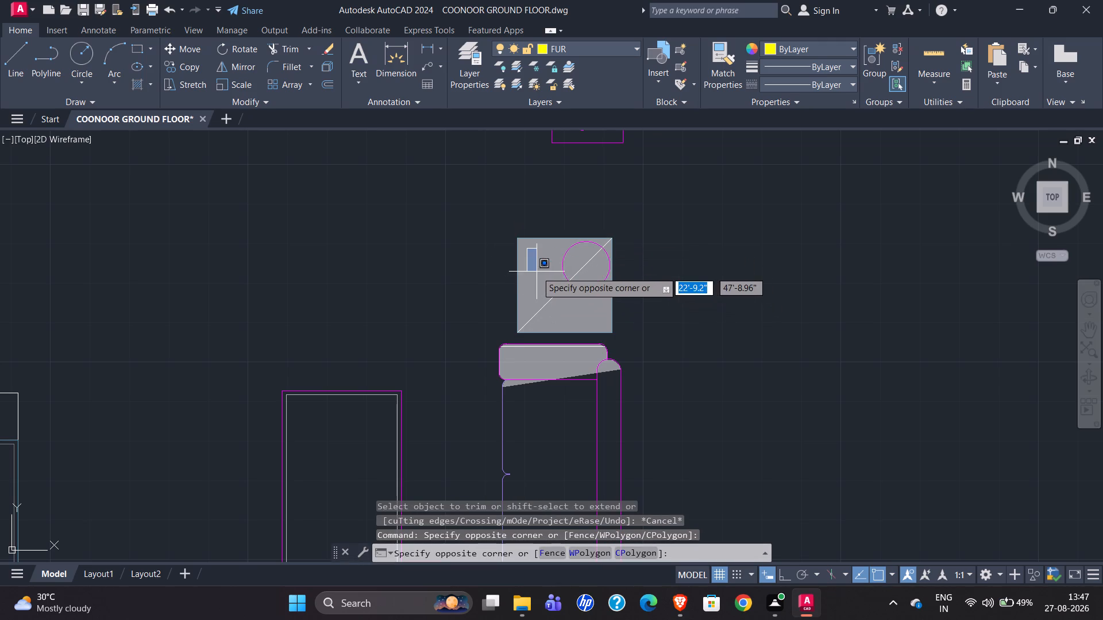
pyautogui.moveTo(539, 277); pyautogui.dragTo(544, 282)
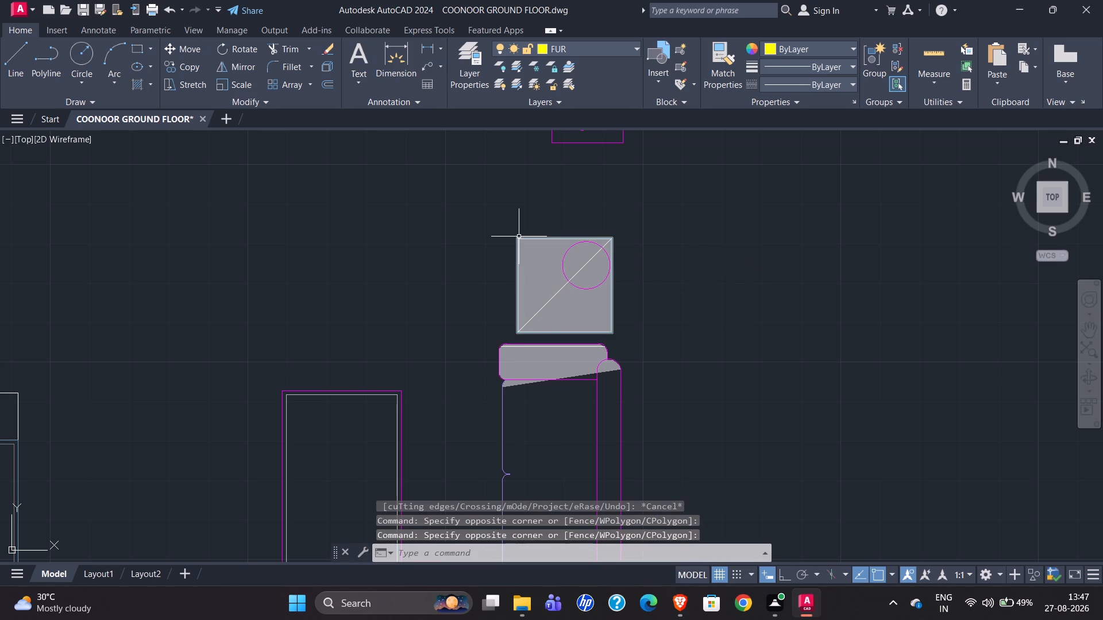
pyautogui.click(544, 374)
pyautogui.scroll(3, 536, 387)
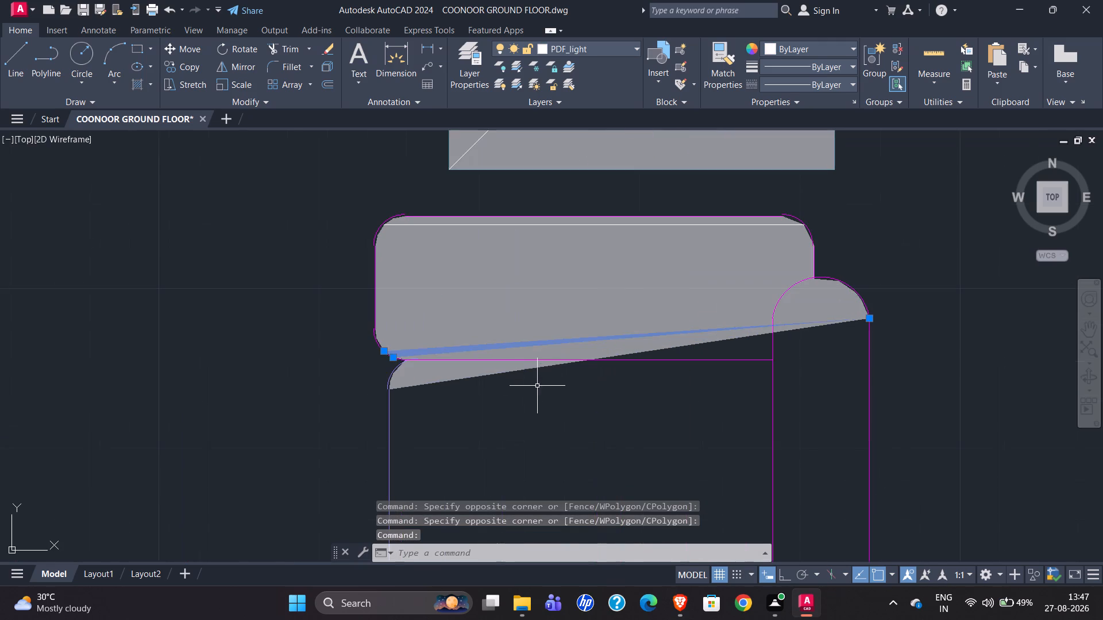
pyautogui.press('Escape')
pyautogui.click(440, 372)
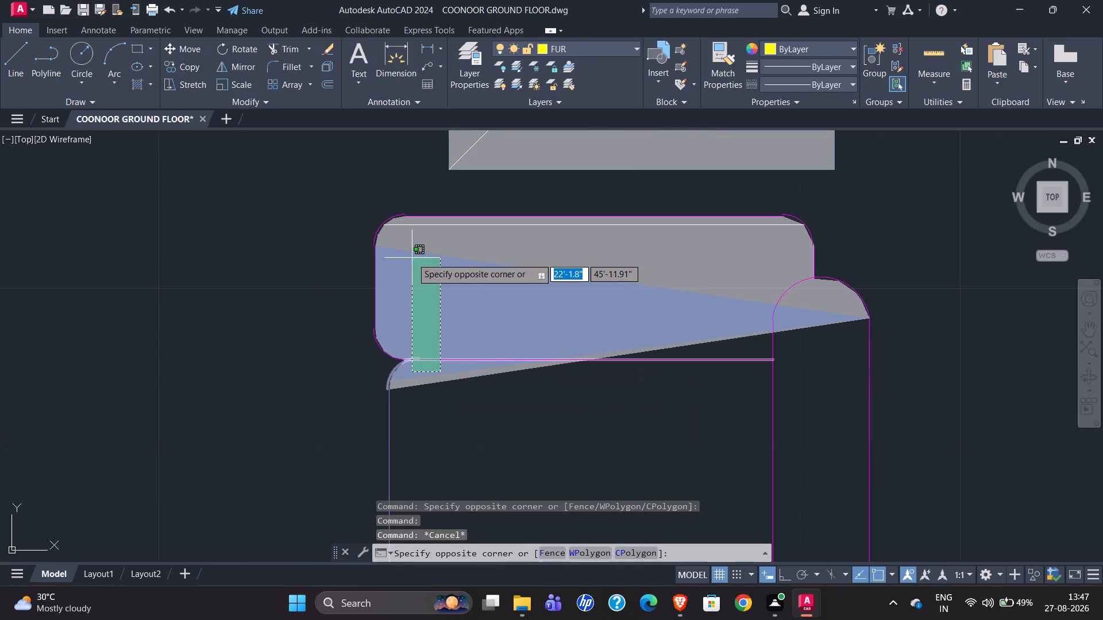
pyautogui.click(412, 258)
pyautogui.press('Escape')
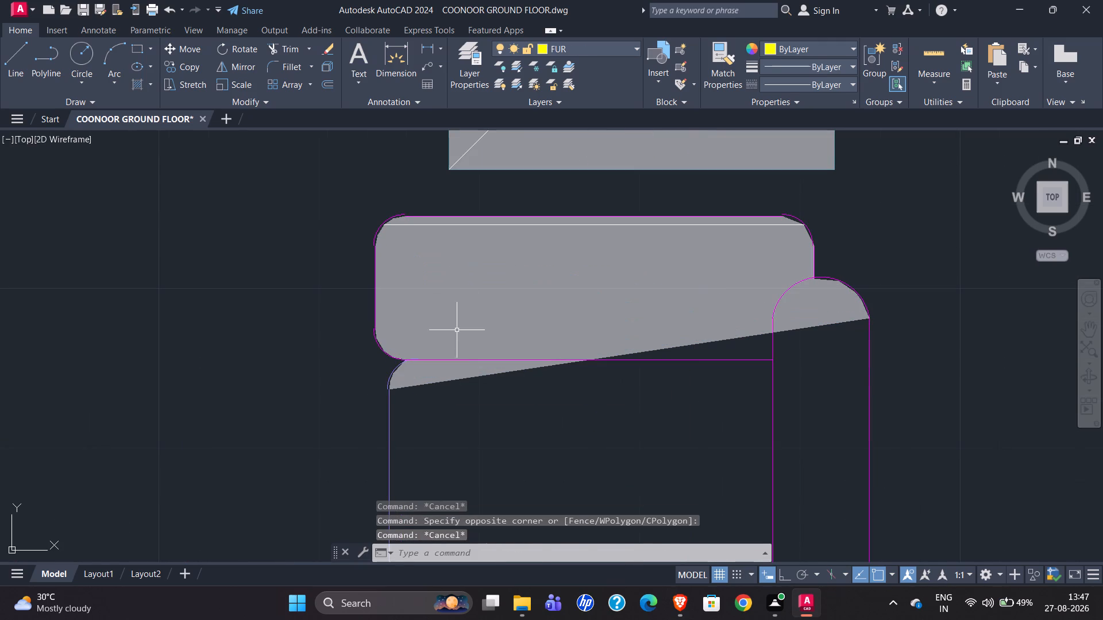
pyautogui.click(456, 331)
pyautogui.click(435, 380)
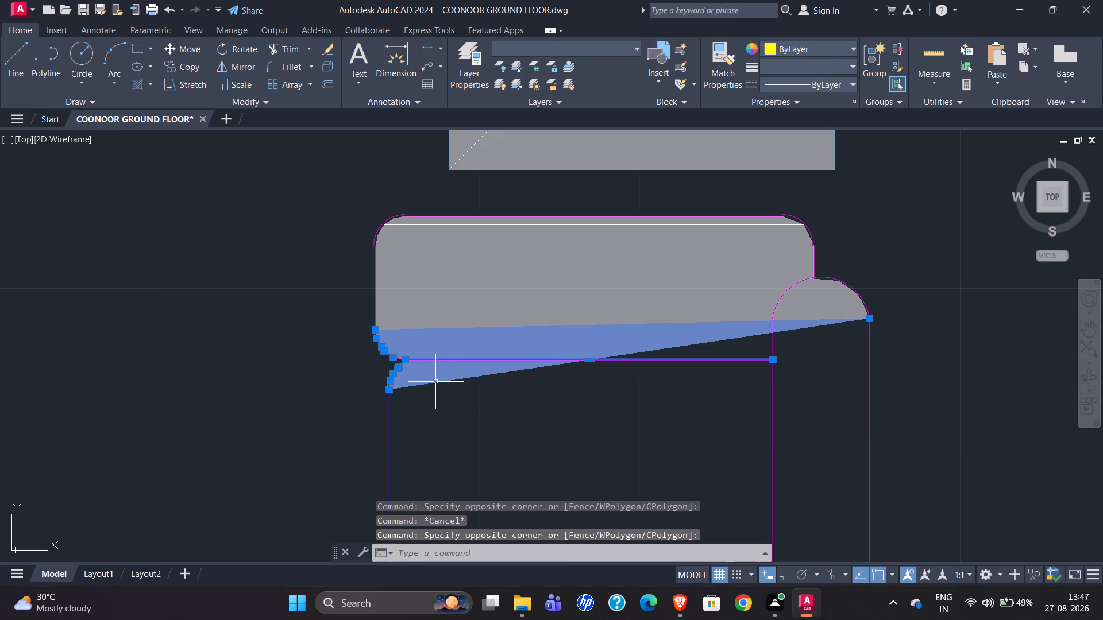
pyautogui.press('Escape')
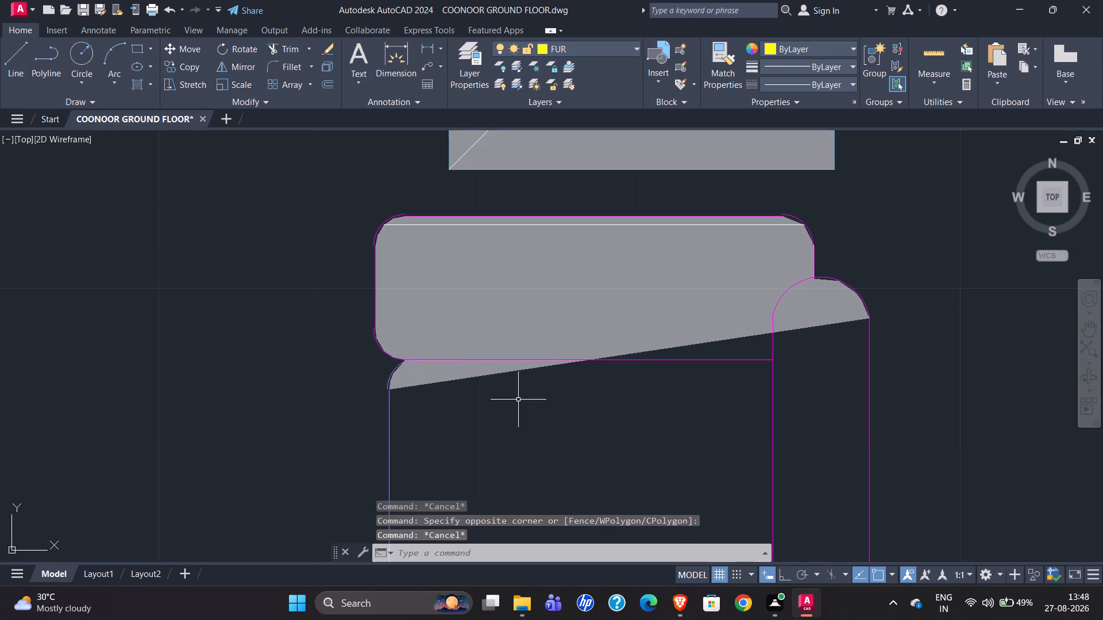
# Erase the lowest grey PDF_light fill slivers along the seat-side edge of the copied sofa's armrest.
pyautogui.click(452, 370)
pyautogui.click(453, 378)
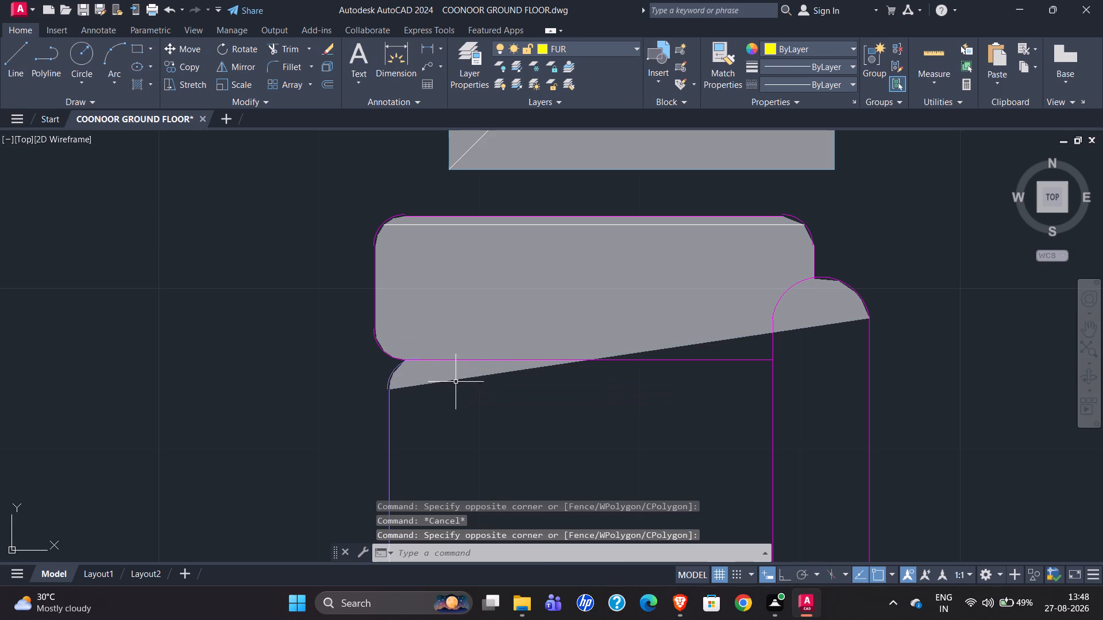
pyautogui.click(452, 379)
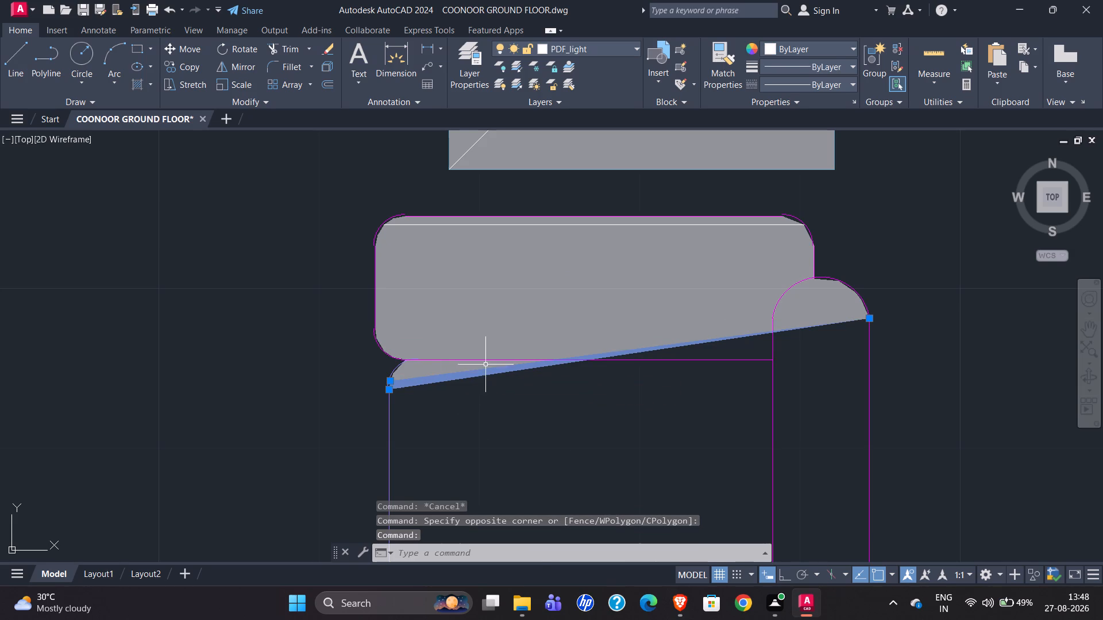
pyautogui.press('Delete')
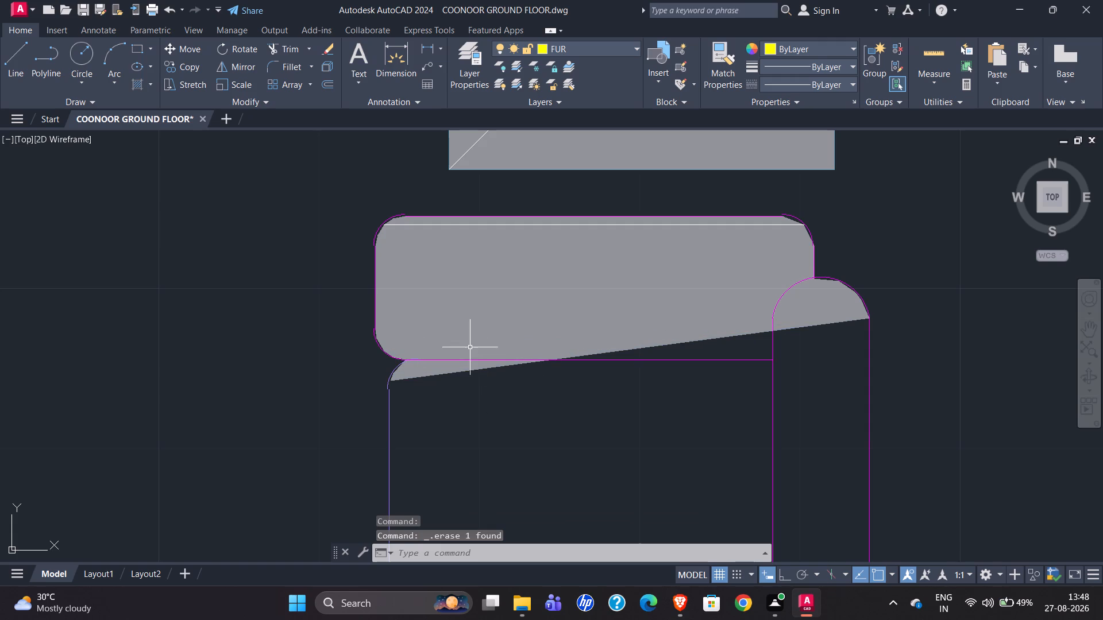
pyautogui.click(453, 347)
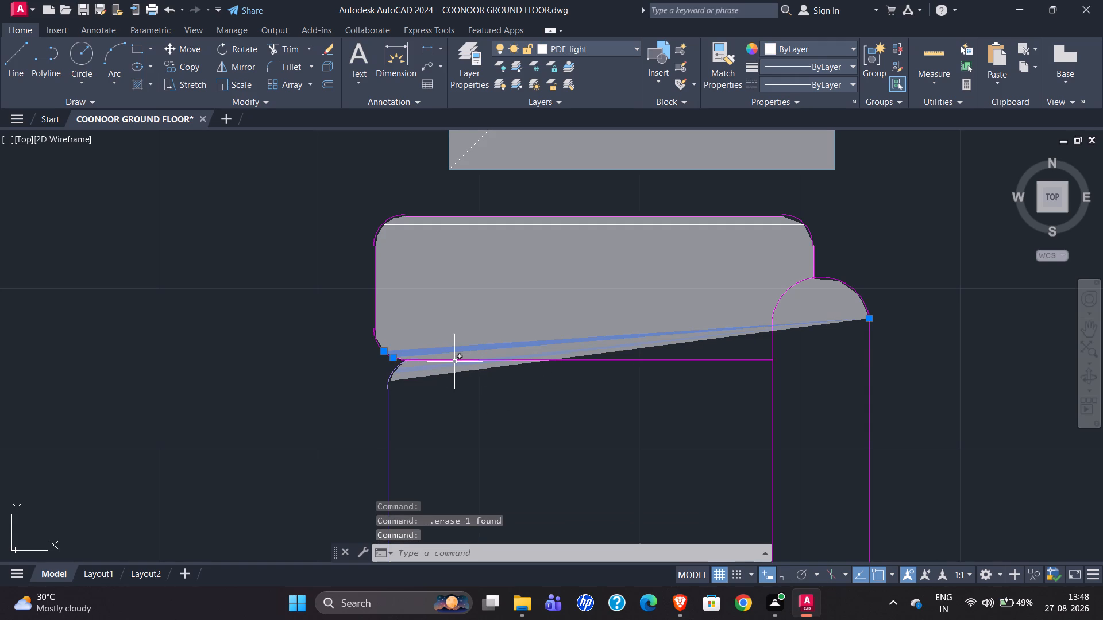
pyautogui.click(454, 363)
pyautogui.press('Delete')
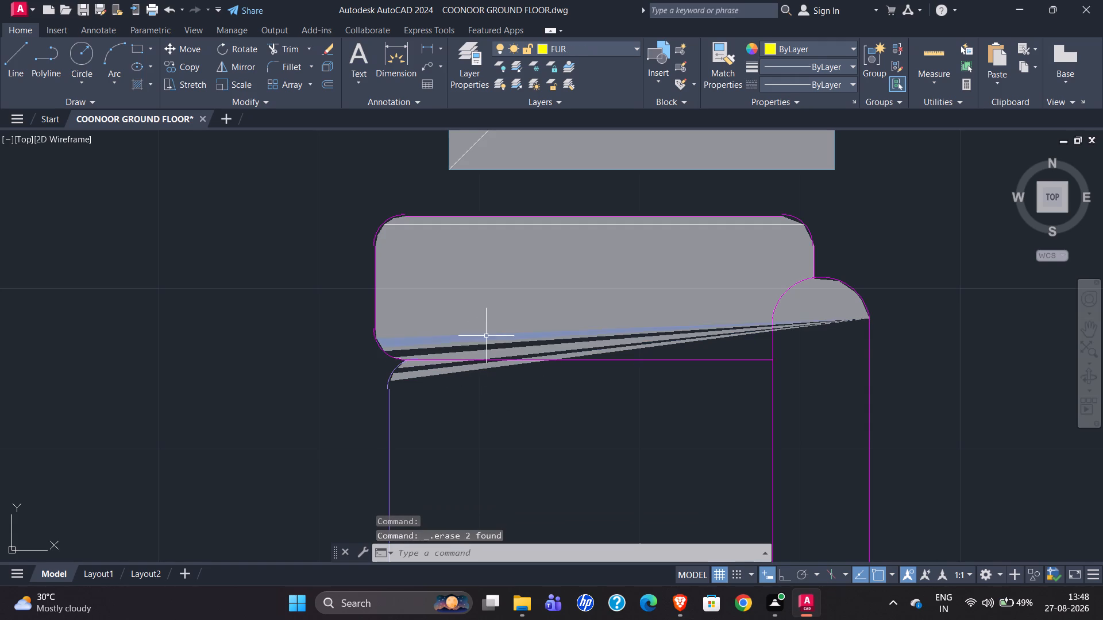
pyautogui.press('Delete')
pyautogui.click(476, 355)
pyautogui.press('Delete')
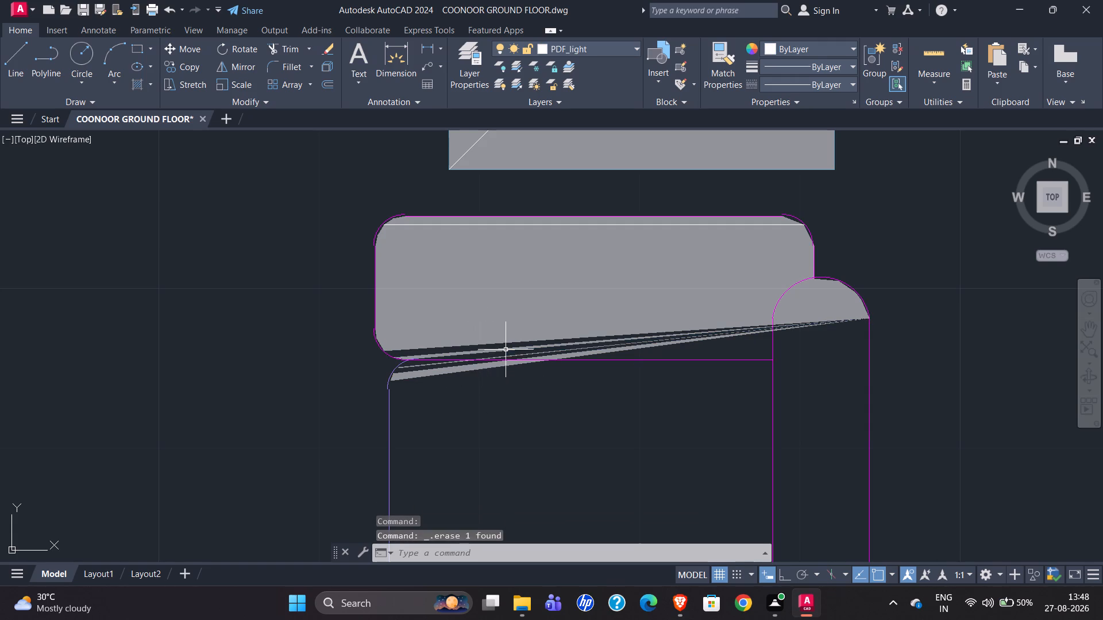
pyautogui.click(489, 350)
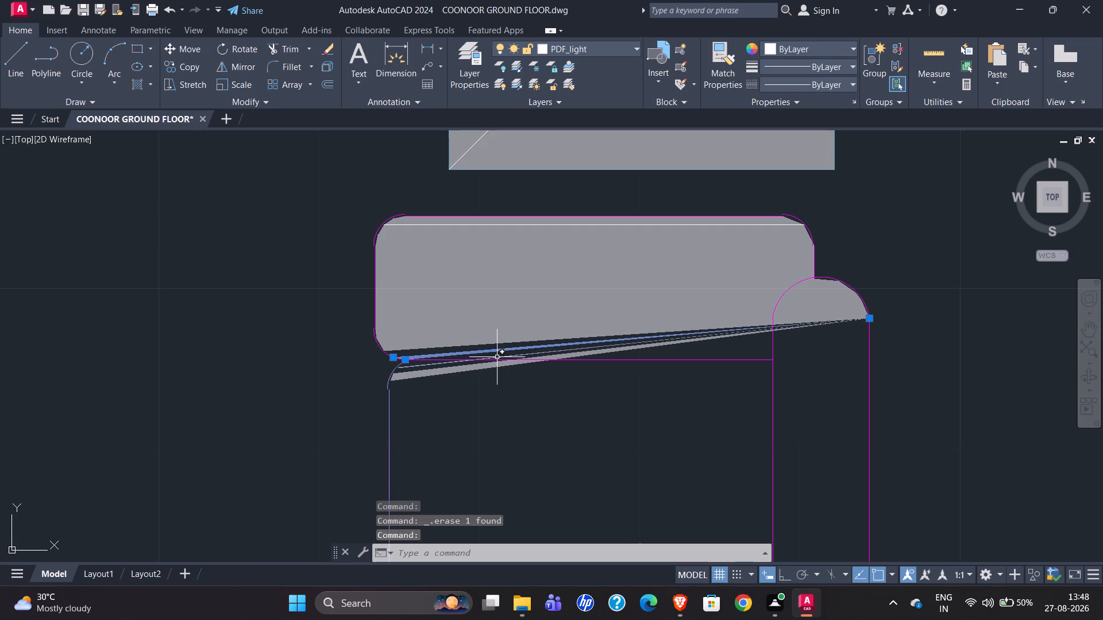
pyautogui.press('Delete')
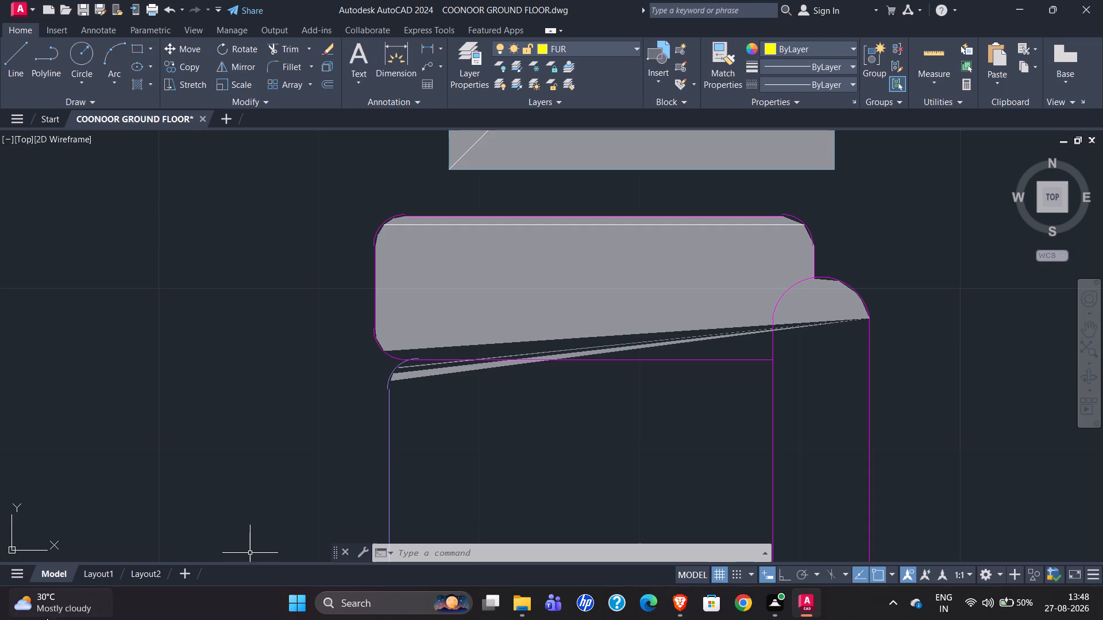
# Erase the large triangular grey fill across the middle of the sofa's armrest.
pyautogui.click(814, 319)
pyautogui.click(817, 300)
pyautogui.moveTo(817, 300); pyautogui.dragTo(817, 301)
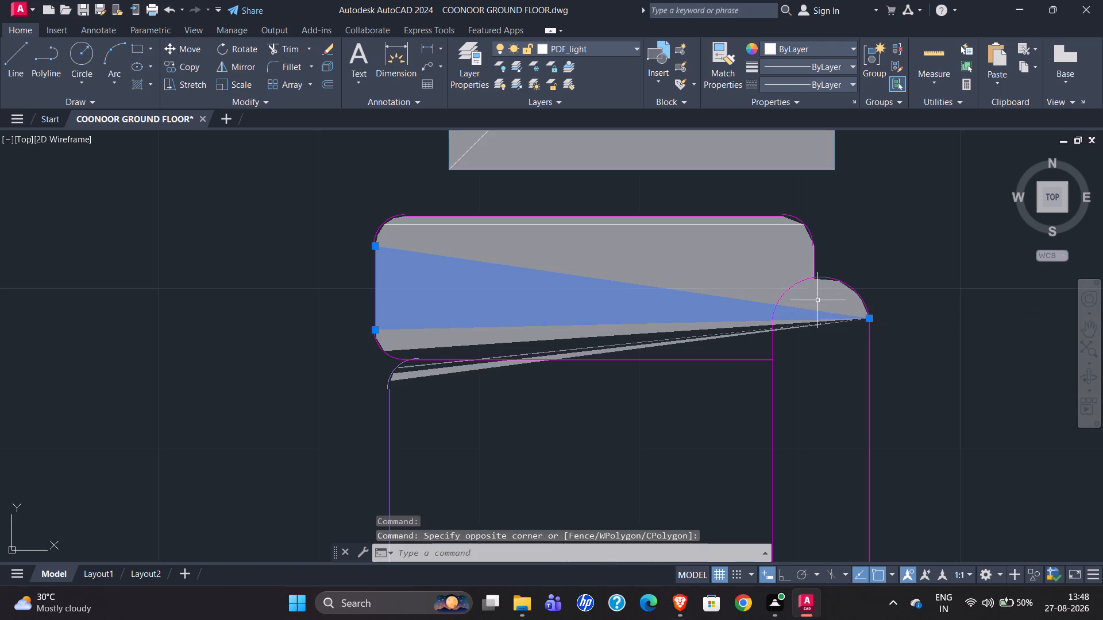
pyautogui.moveTo(817, 301); pyautogui.dragTo(816, 312)
pyautogui.press('Delete')
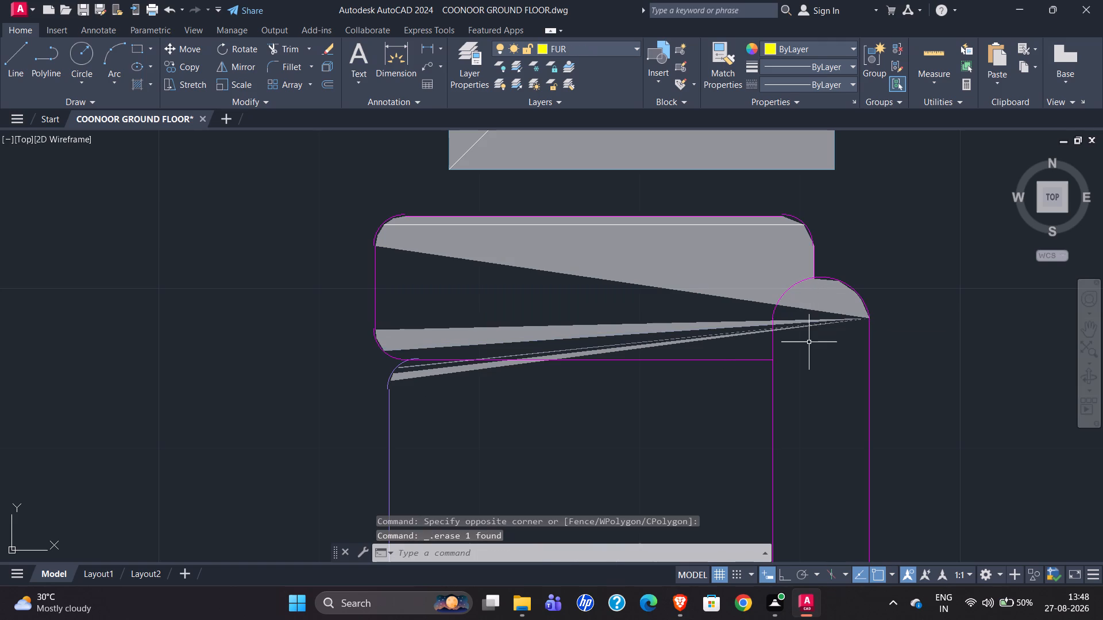
# Erase the remaining thin grey fill wedges below the removed triangle, between the armrest's lower rounded corner and the backrest's outer edge.
pyautogui.moveTo(809, 340); pyautogui.dragTo(814, 297)
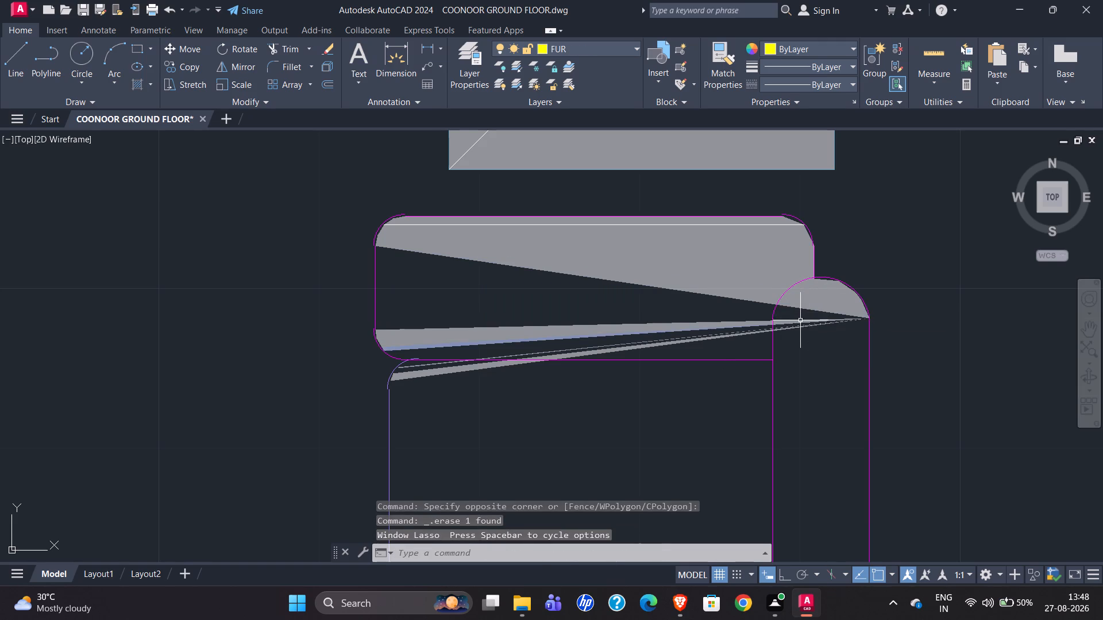
pyautogui.click(800, 320)
pyautogui.press('Delete')
pyautogui.click(800, 320)
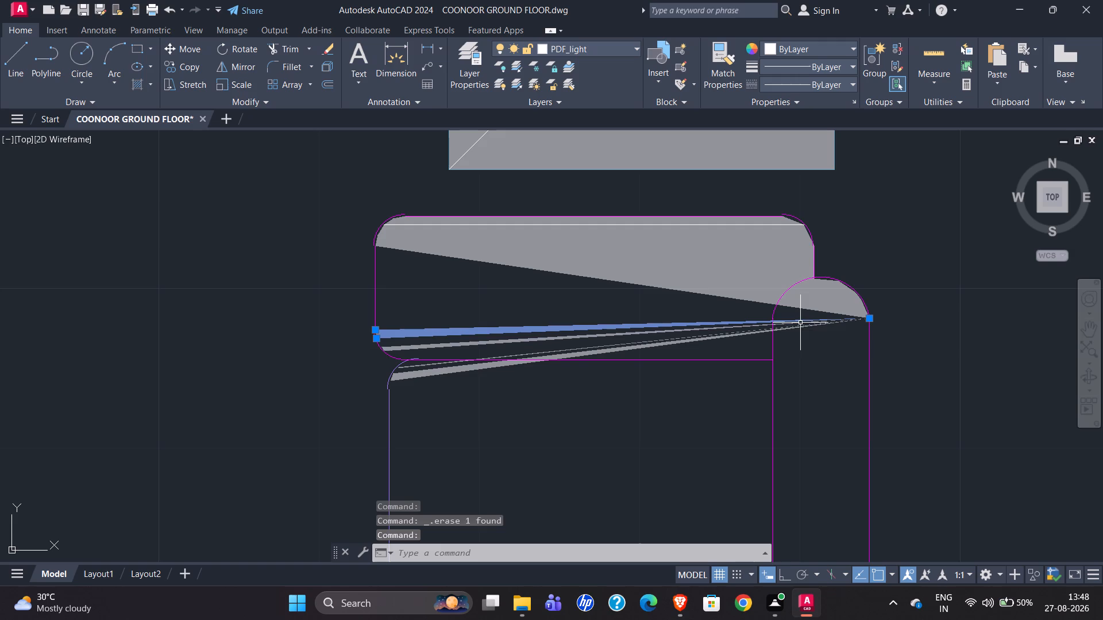
pyautogui.press('Delete')
pyautogui.click(804, 323)
pyautogui.press('Delete')
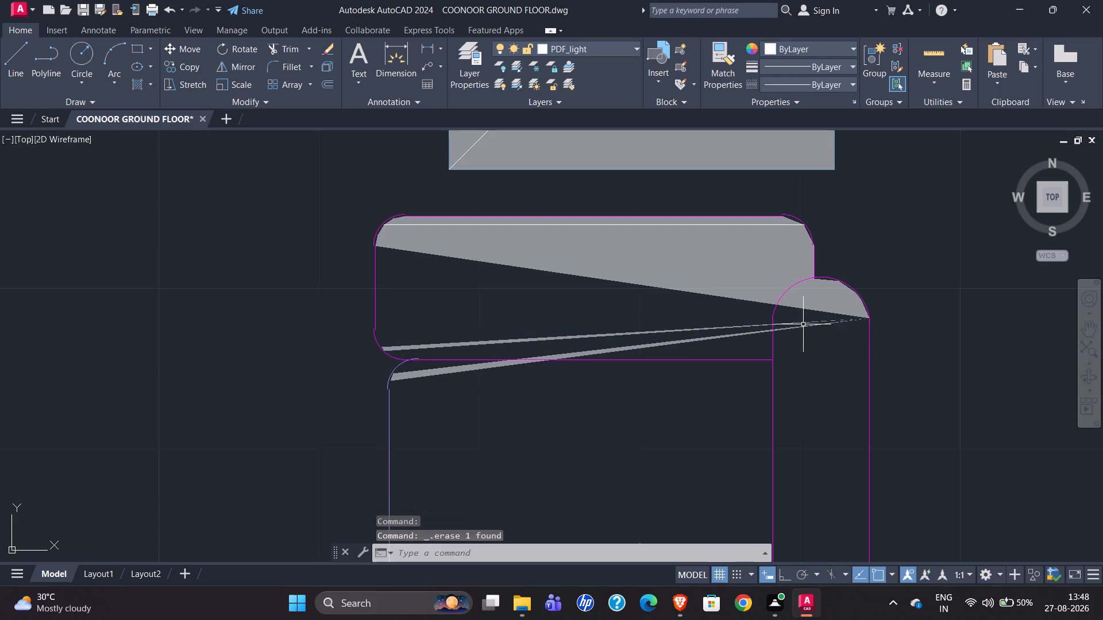
pyautogui.click(803, 324)
pyautogui.press('Delete')
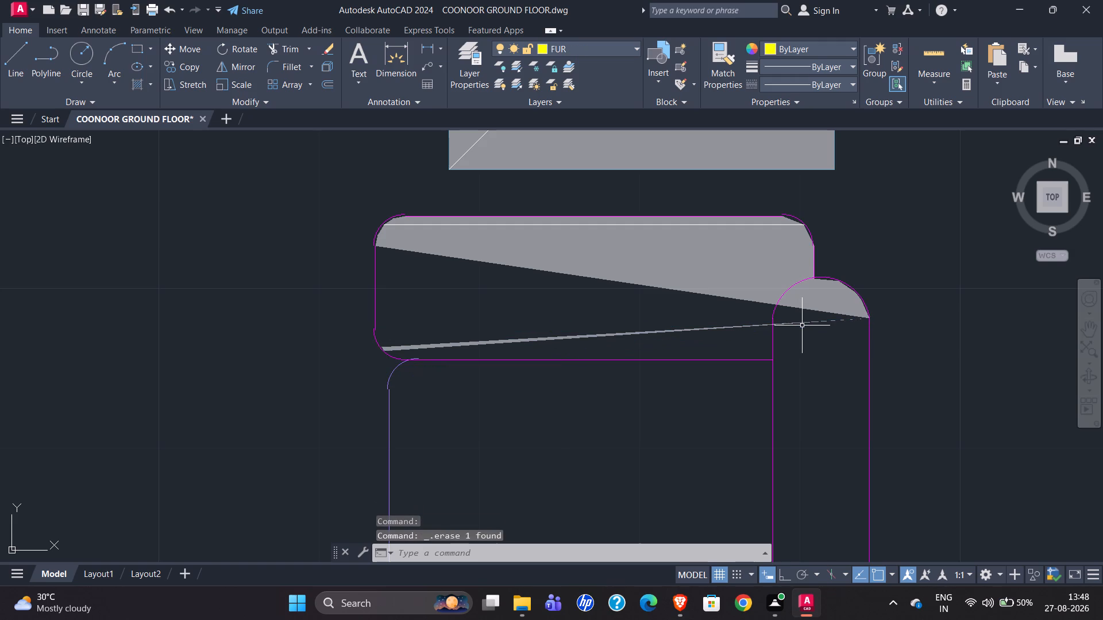
pyautogui.click(803, 324)
pyautogui.press('Delete')
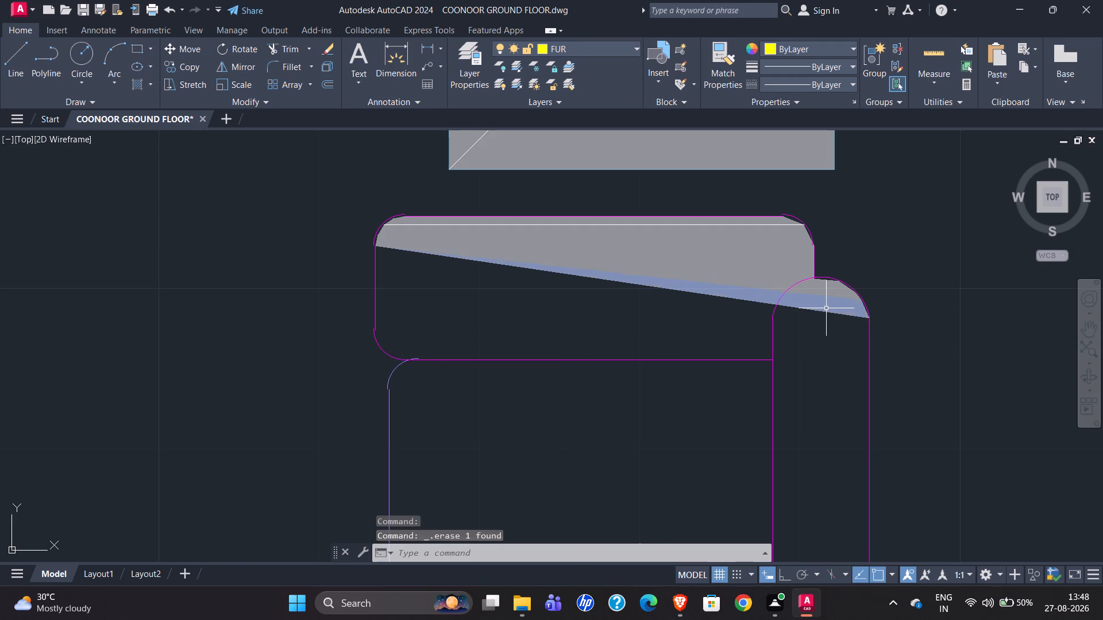
# Erase the lowest grey fill wedges that run from the upper armrest over the rounded end of the sofa's backrest.
pyautogui.click(826, 308)
pyautogui.click(822, 310)
pyautogui.click(823, 308)
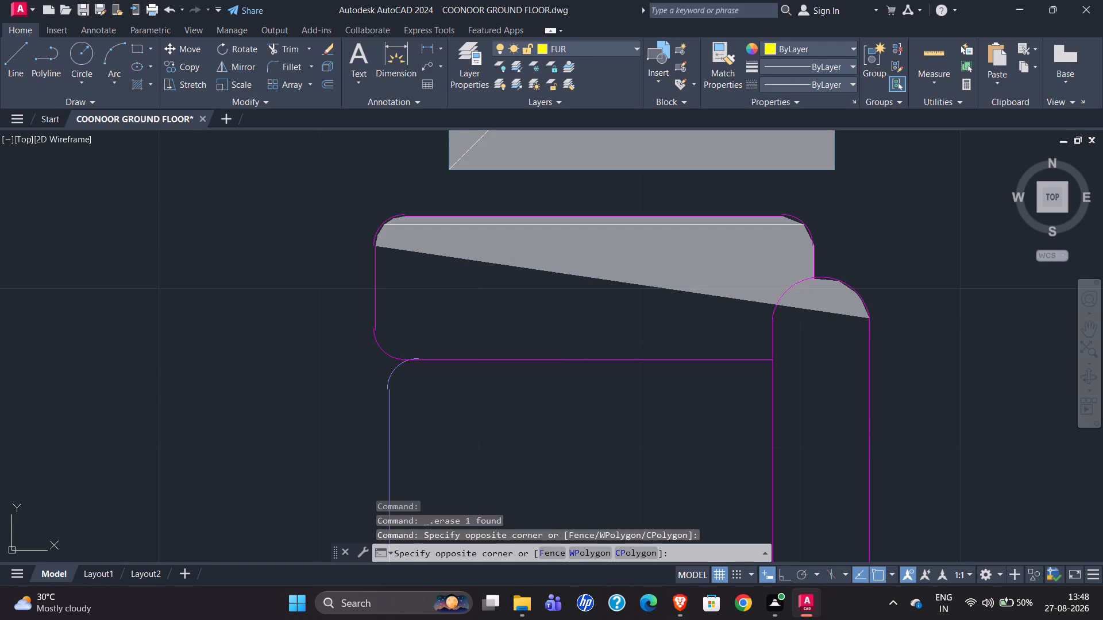
pyautogui.press('Delete')
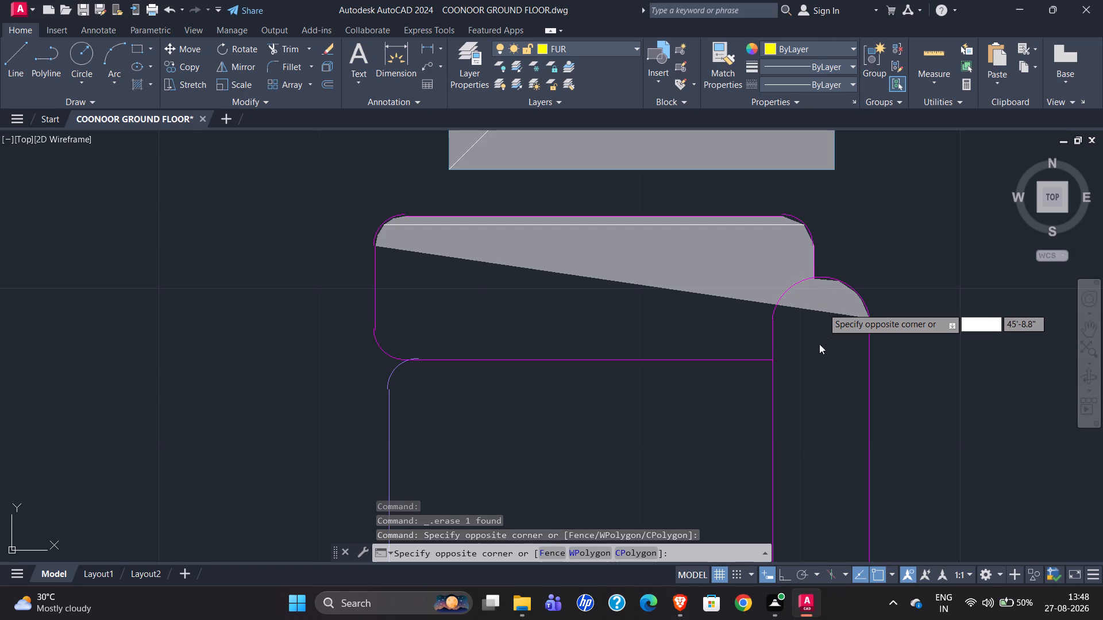
pyautogui.click(816, 304)
pyautogui.click(816, 304)
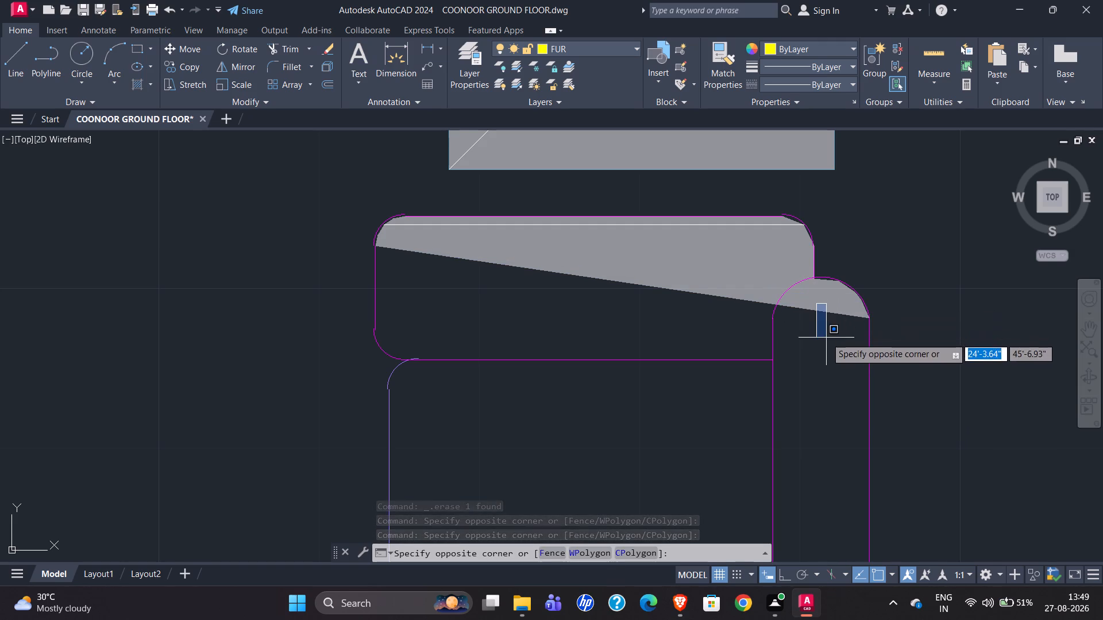
pyautogui.click(826, 338)
pyautogui.click(832, 312)
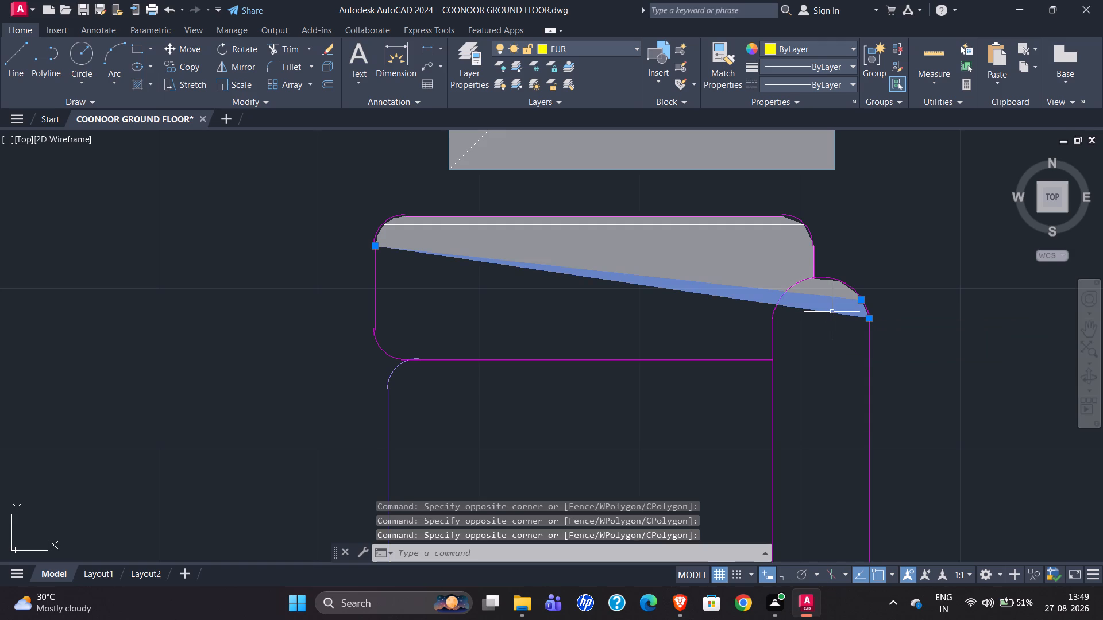
pyautogui.press('Delete')
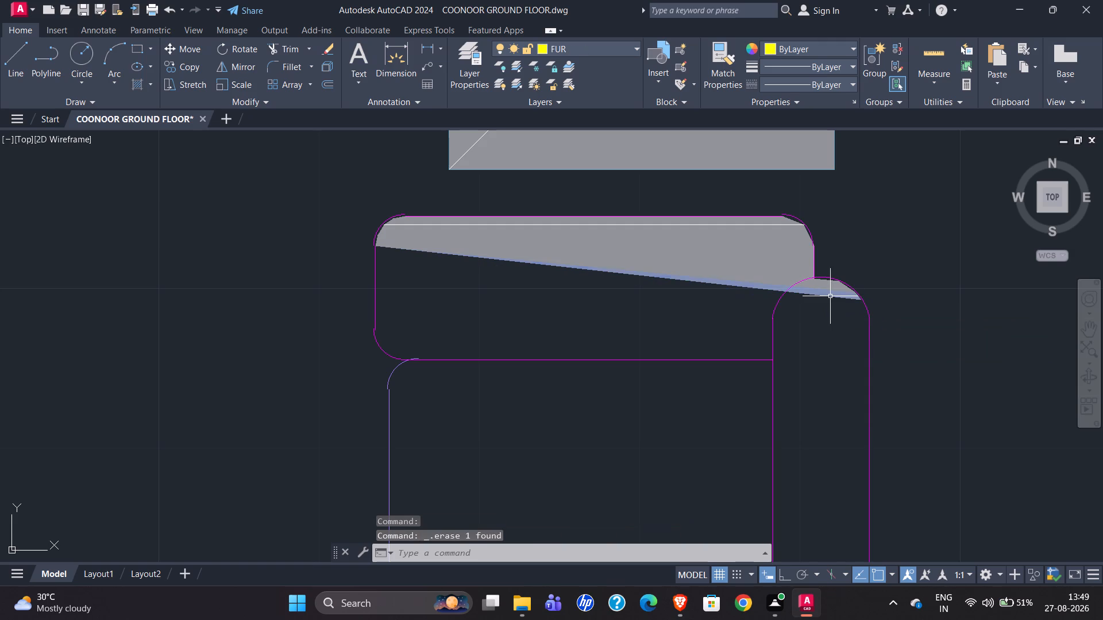
pyautogui.click(830, 296)
pyautogui.press('Delete')
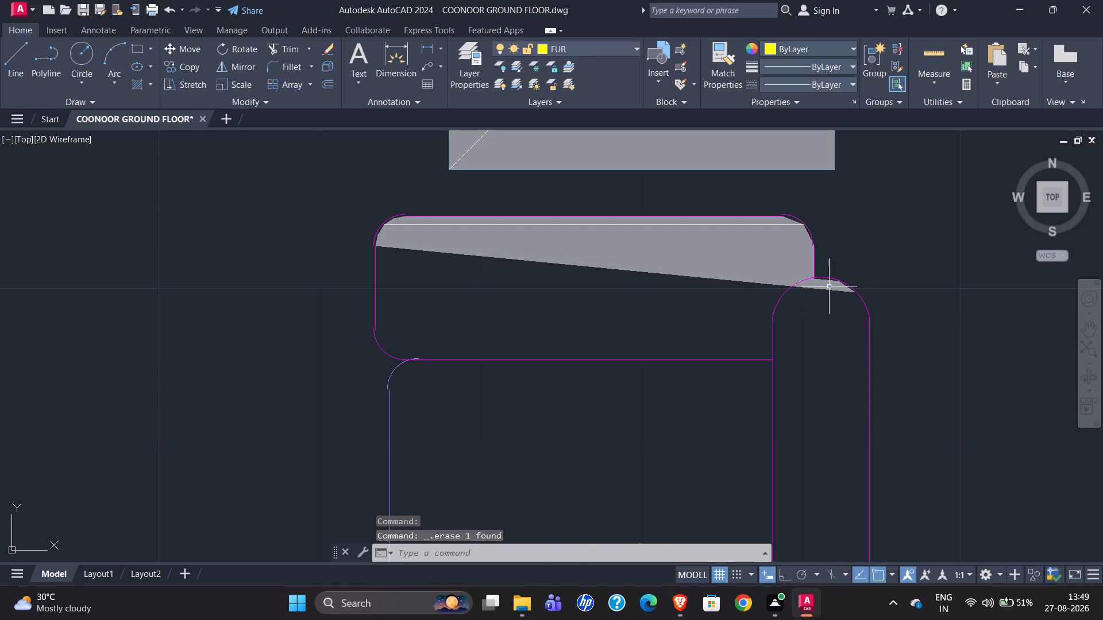
pyautogui.click(829, 286)
pyautogui.click(827, 289)
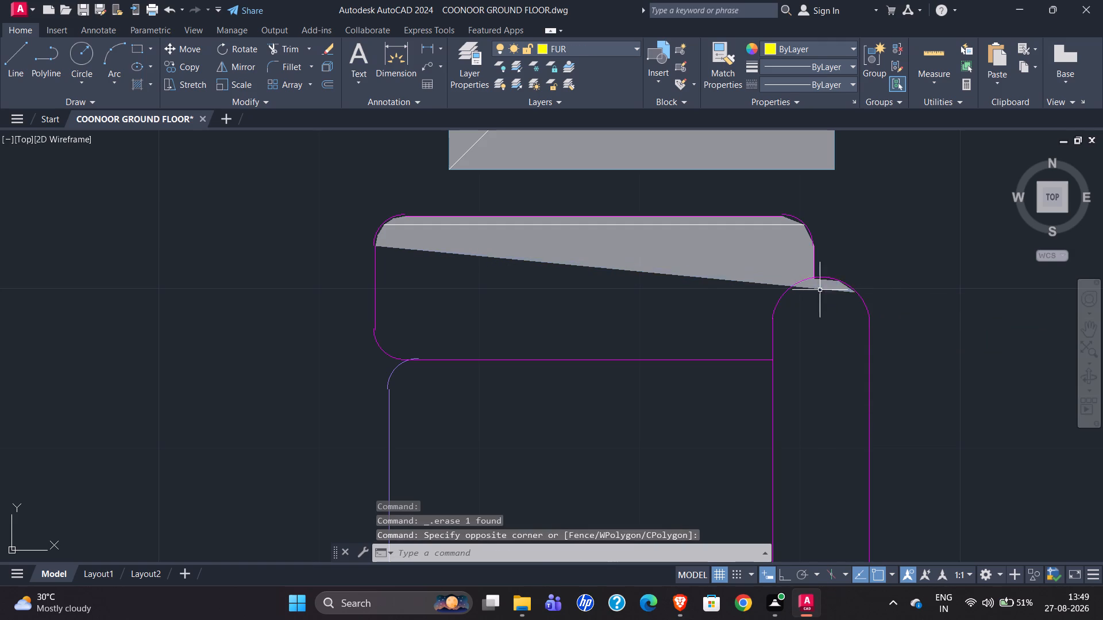
pyautogui.click(821, 288)
pyautogui.press('Delete')
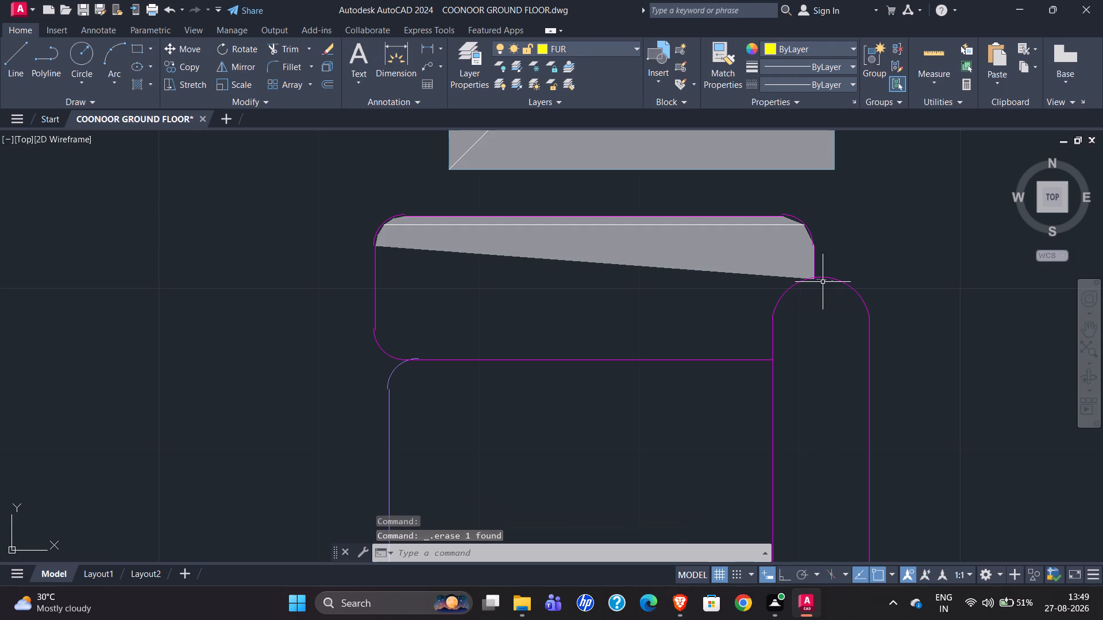
# Erase the hairline grey sliver crossing the backrest's arc and the large triangular fill above it in the upper armrest.
pyautogui.click(824, 280)
pyautogui.scroll(4, 832, 276)
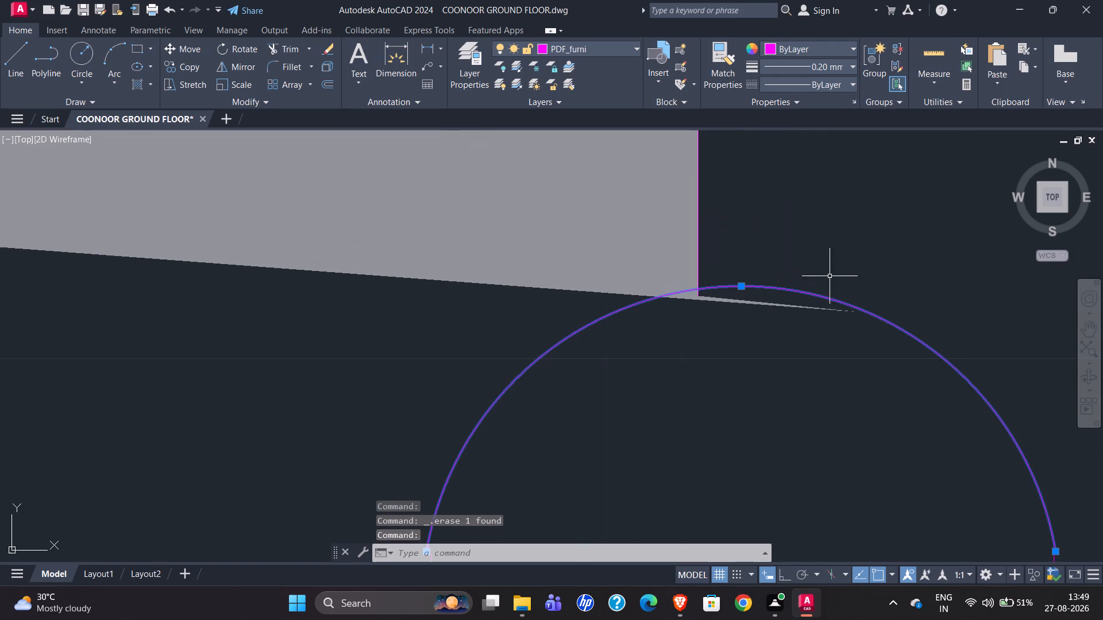
pyautogui.press('Escape')
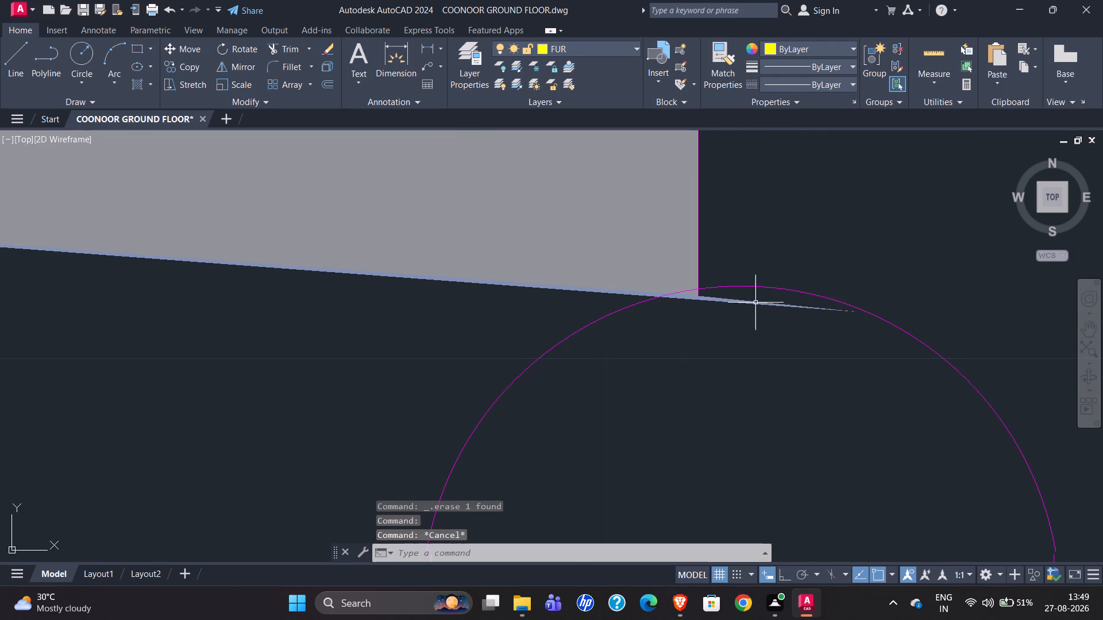
pyautogui.click(749, 302)
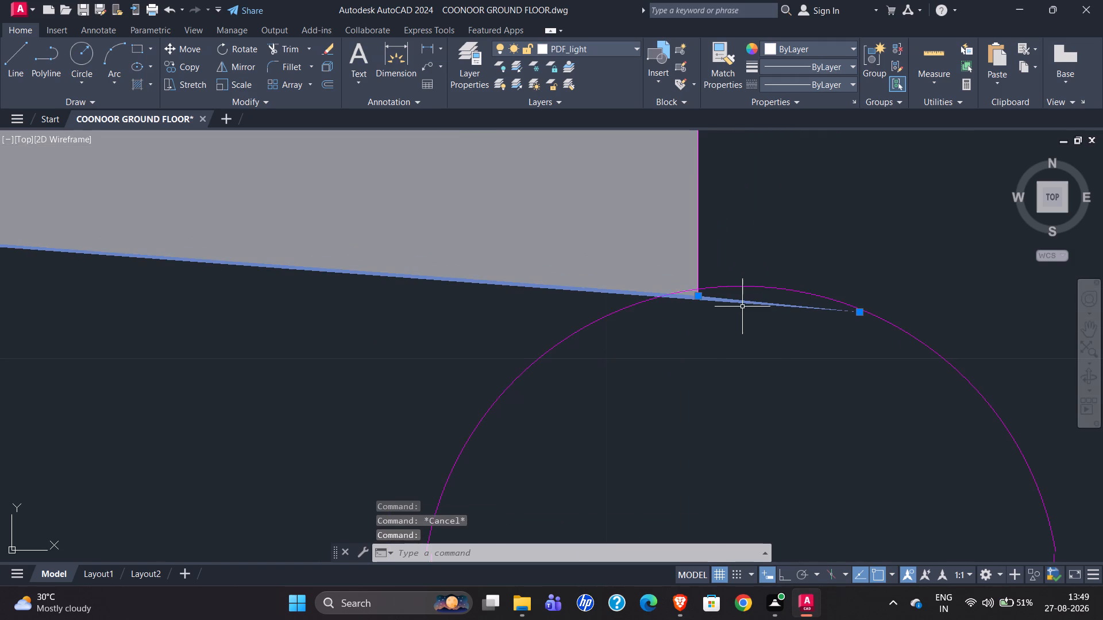
pyautogui.press('Home')
pyautogui.press('Delete')
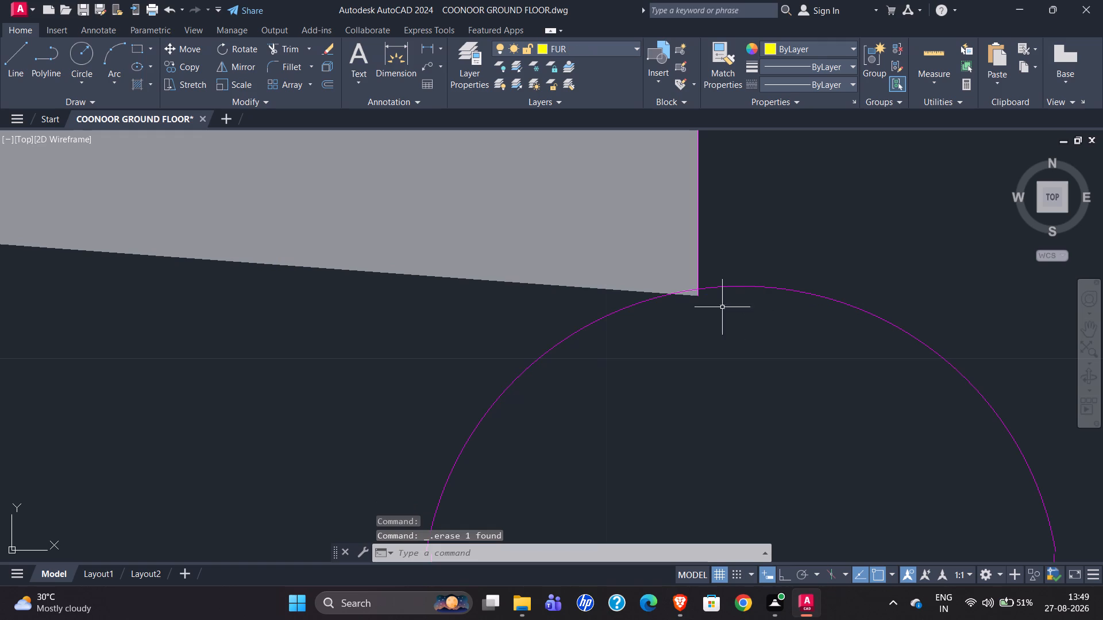
pyautogui.click(597, 286)
pyautogui.press('Delete')
# Erase the thin grey fill wedges below the white line near the upper armrest's outer edge.
pyautogui.scroll(-4, 758, 333)
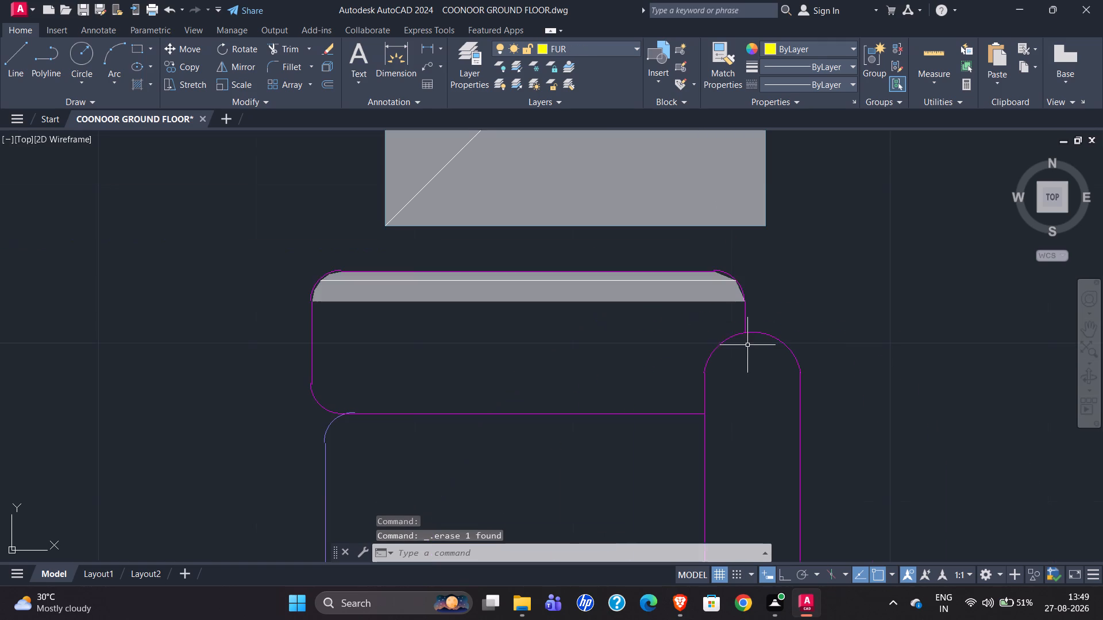
pyautogui.click(549, 299)
pyautogui.press('Delete')
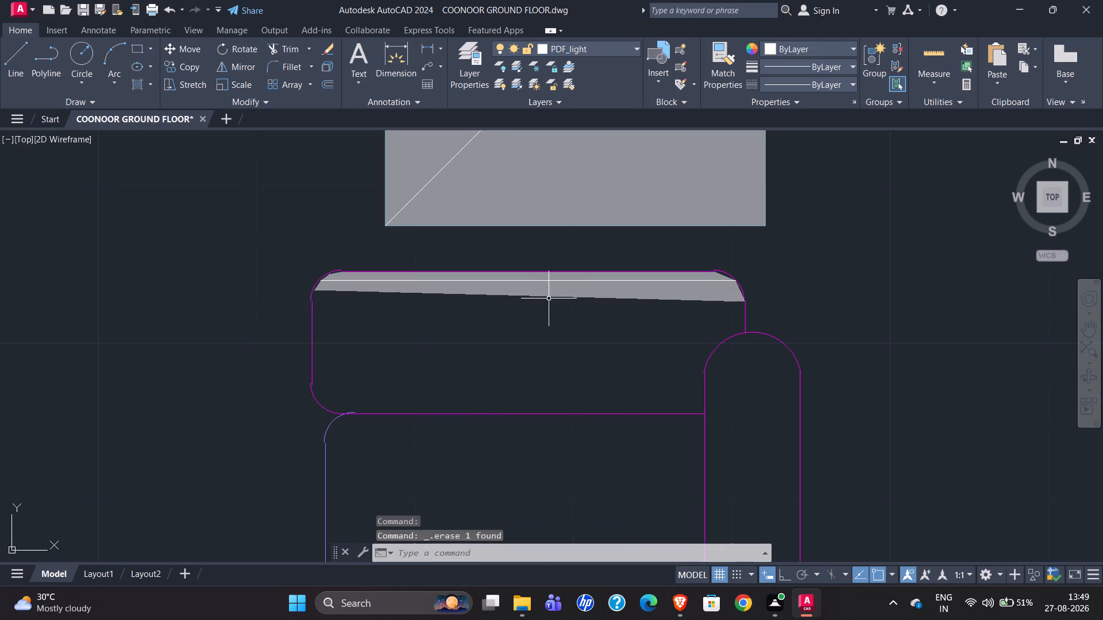
pyautogui.click(545, 294)
pyautogui.press('Delete')
pyautogui.click(561, 305)
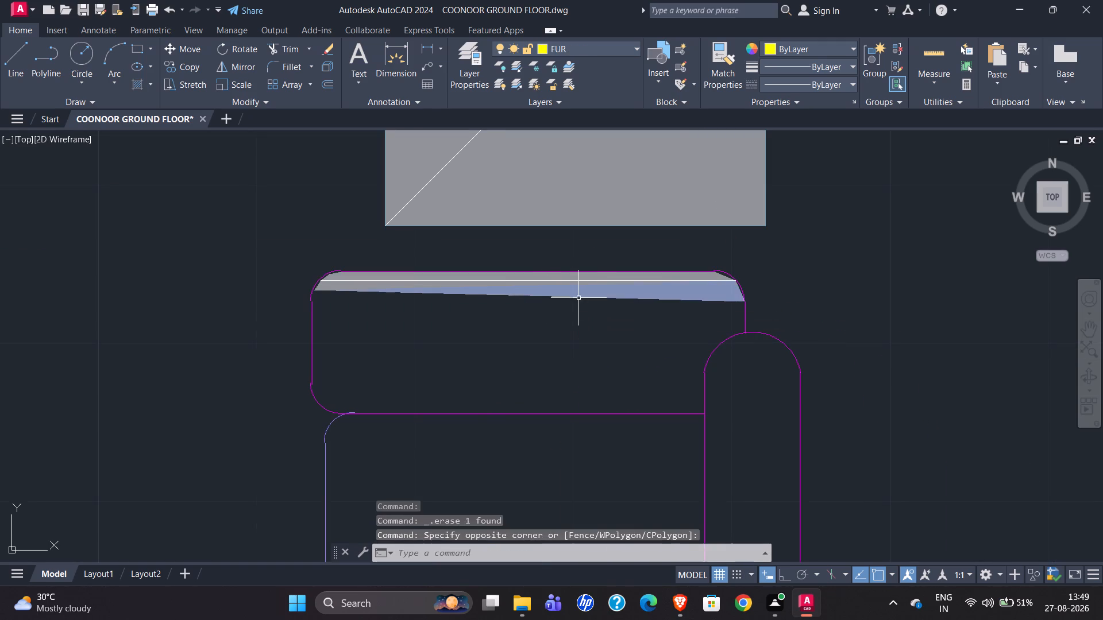
pyautogui.click(580, 298)
pyautogui.press('Delete')
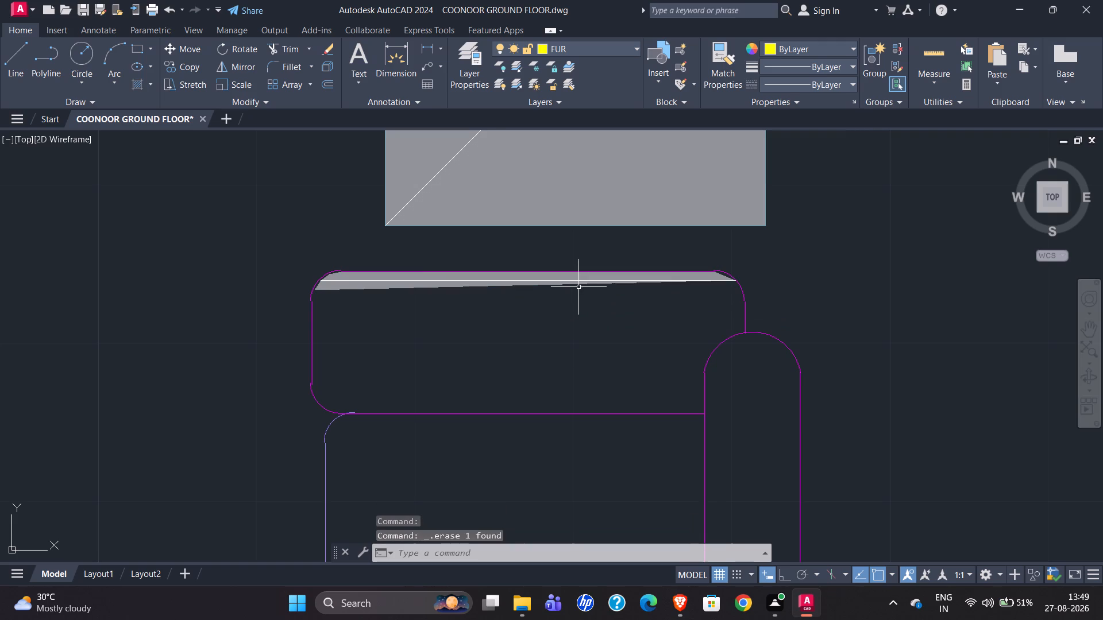
pyautogui.click(564, 285)
pyautogui.press('Delete')
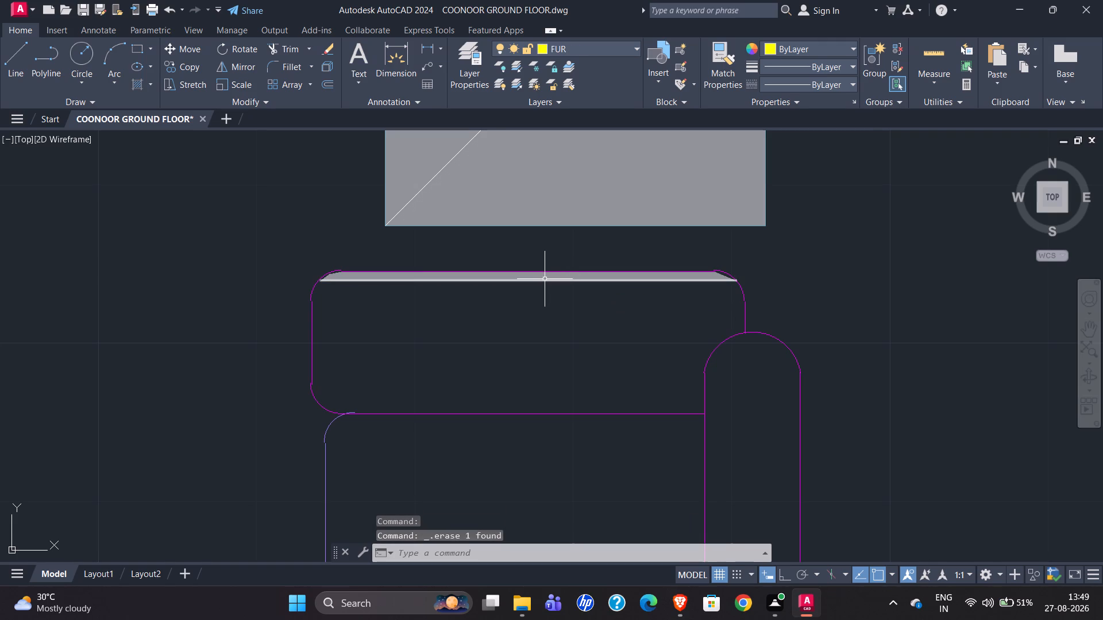
# Erase the white line and the grey fill wedges between it and the upper armrest's outer edge.
pyautogui.scroll(3, 546, 276)
pyautogui.click(545, 287)
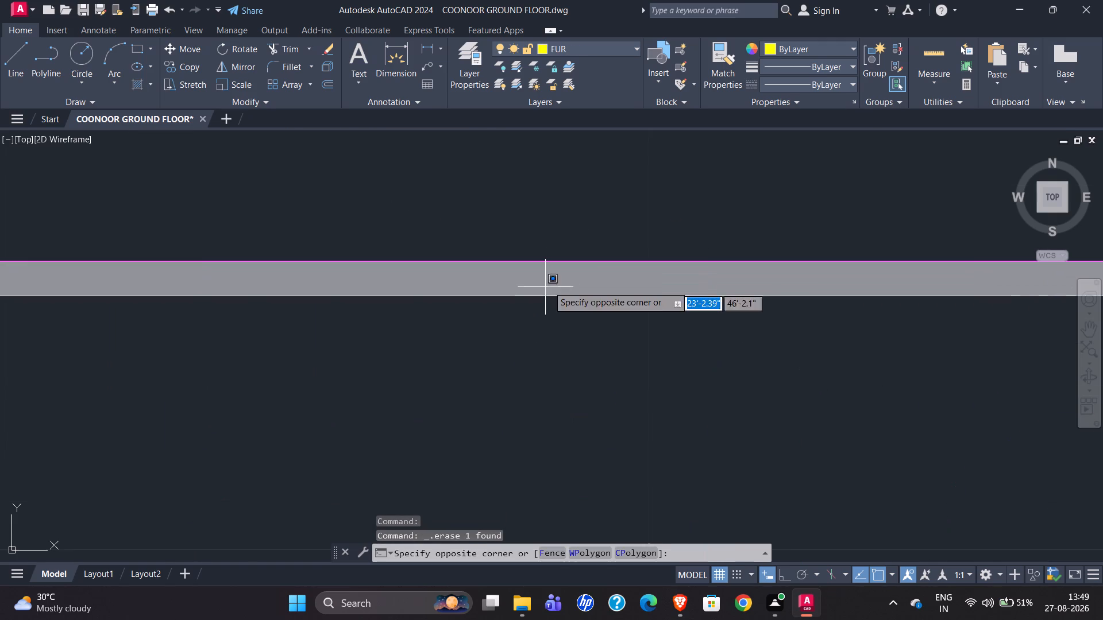
pyautogui.scroll(-2, 604, 274)
pyautogui.click(321, 335)
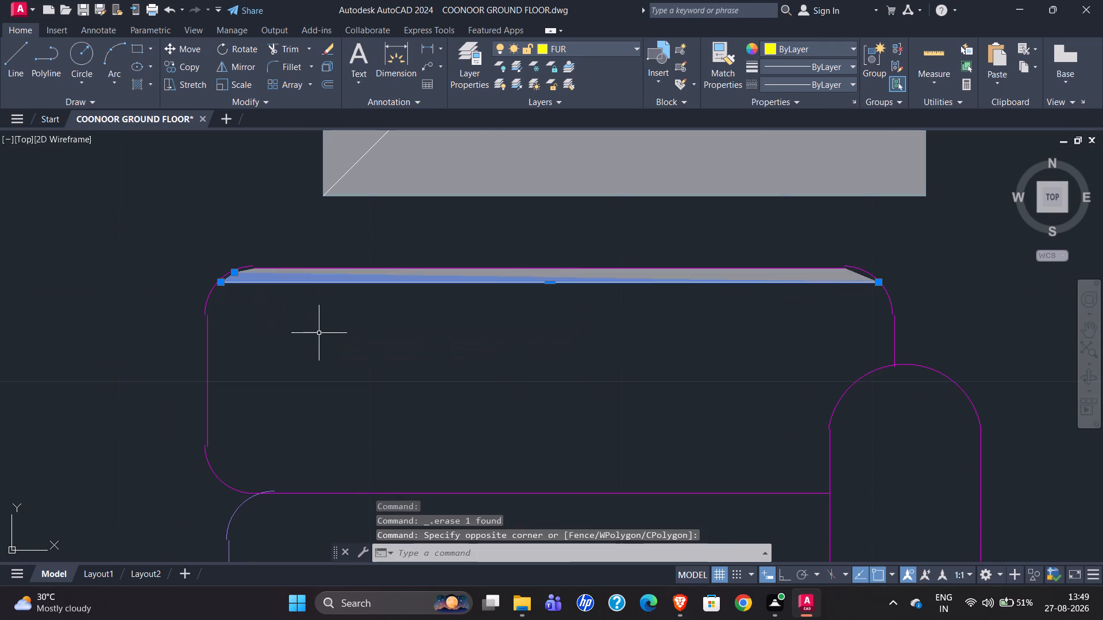
pyautogui.press('Delete')
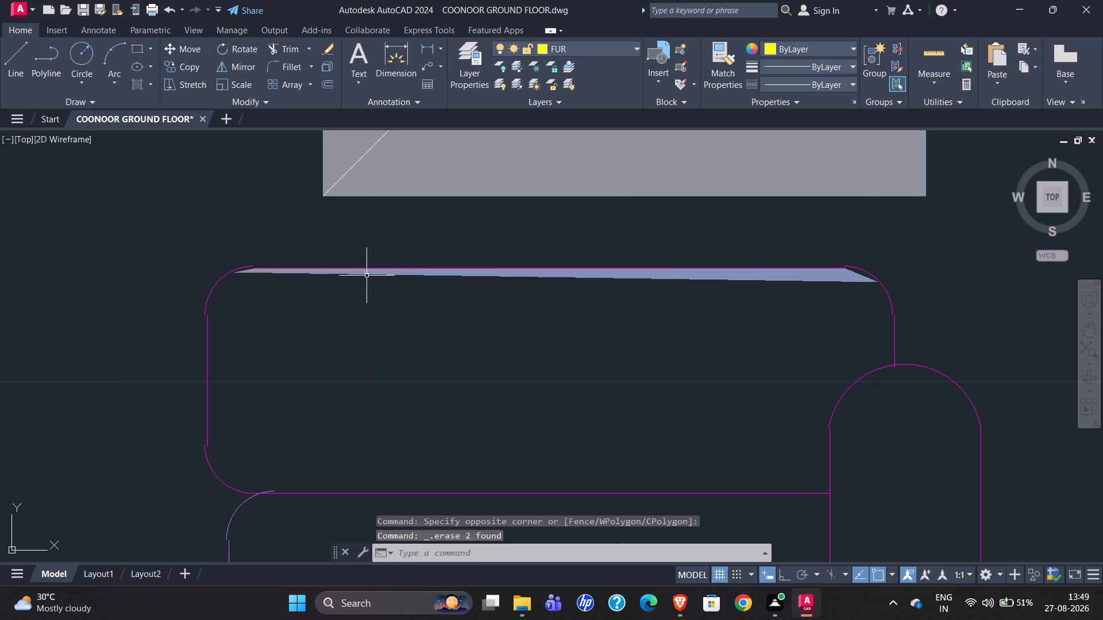
pyautogui.click(369, 273)
pyautogui.press('Delete')
# Draw two straight seat divider lines across the sofa, from each notch between cushions to the backrest's inner edge.
pyautogui.scroll(-3, 442, 266)
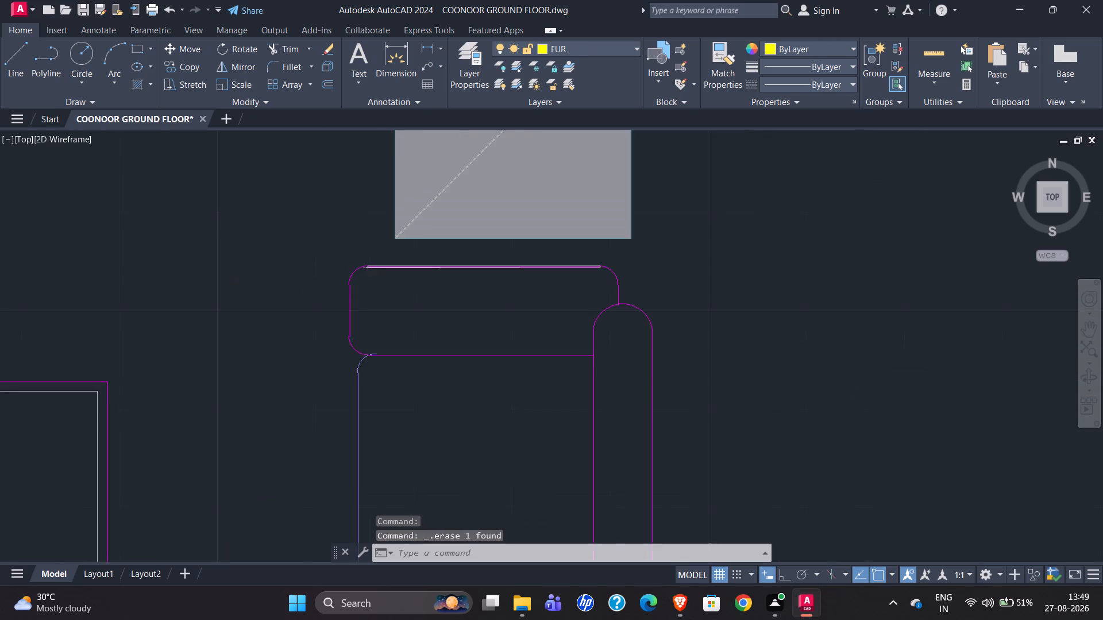
pyautogui.scroll(-3, 556, 255)
pyautogui.scroll(1, 531, 466)
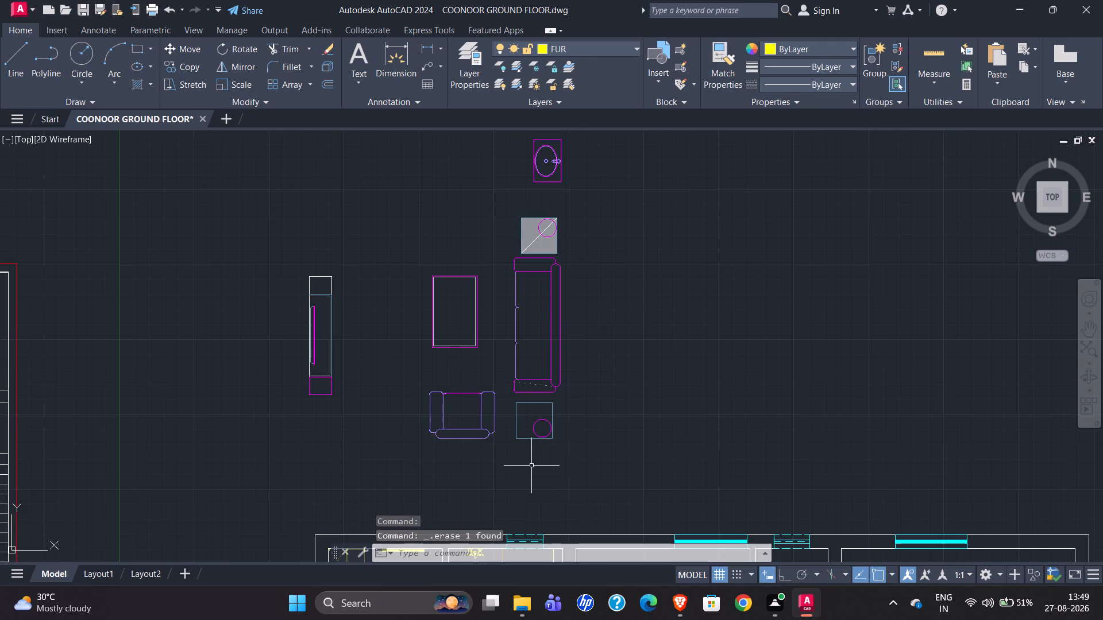
pyautogui.scroll(2, 515, 293)
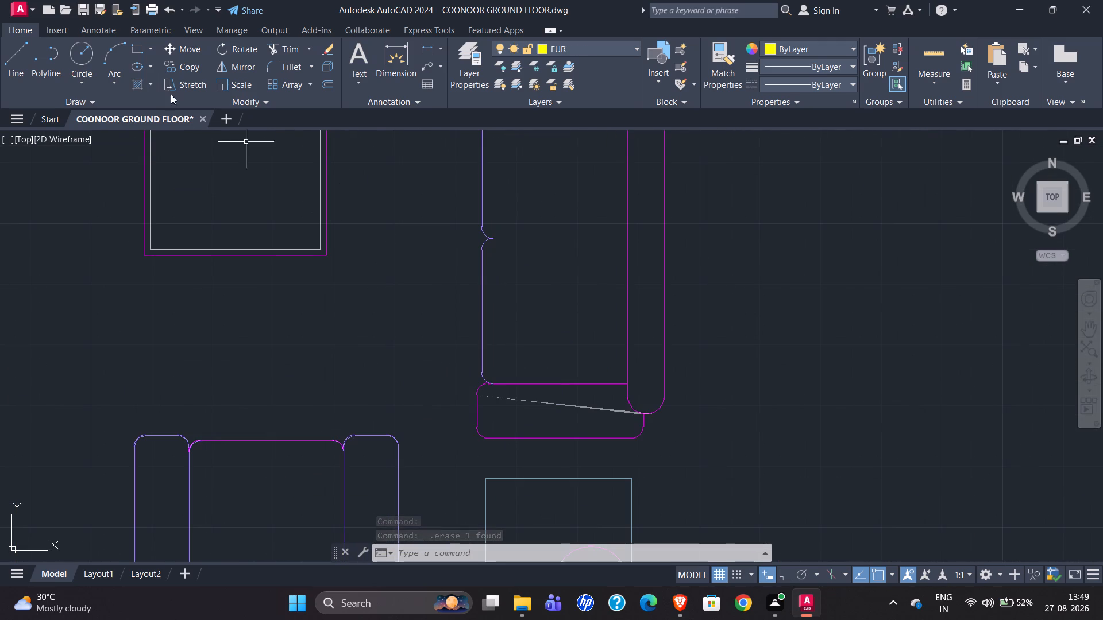
pyautogui.click(5, 66)
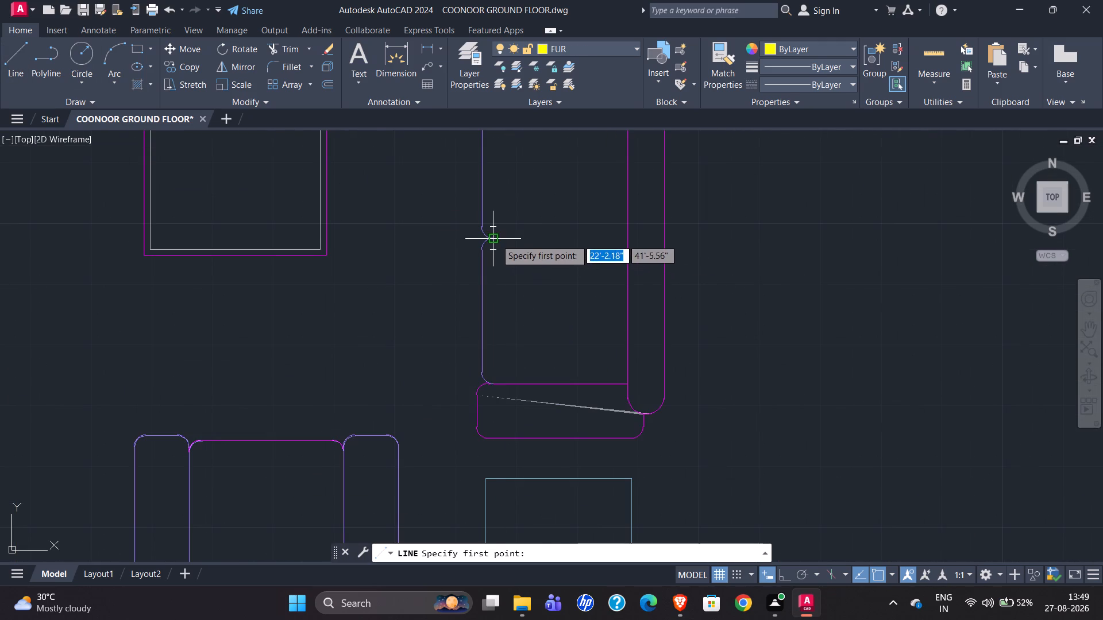
pyautogui.click(496, 239)
pyautogui.click(630, 237)
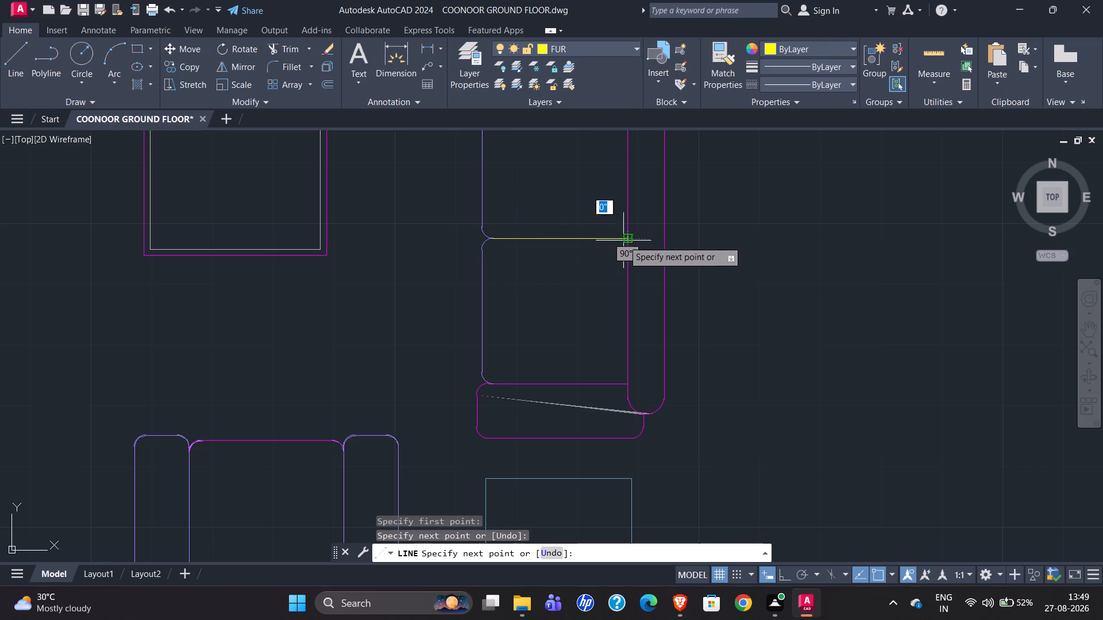
pyautogui.scroll(-2, 533, 321)
pyautogui.press('Escape')
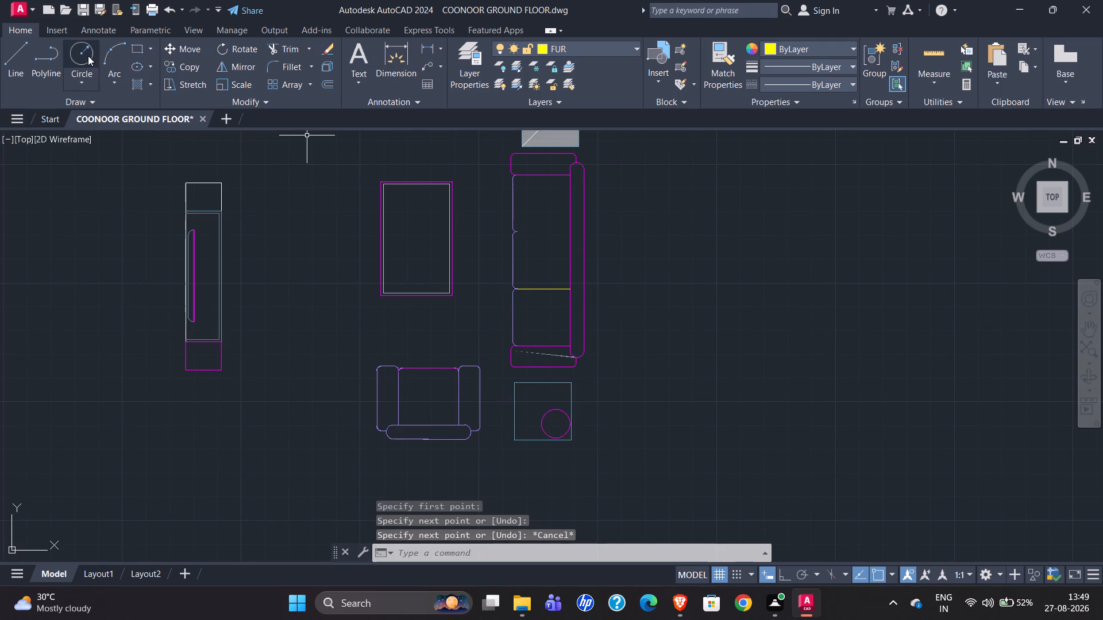
pyautogui.click(17, 61)
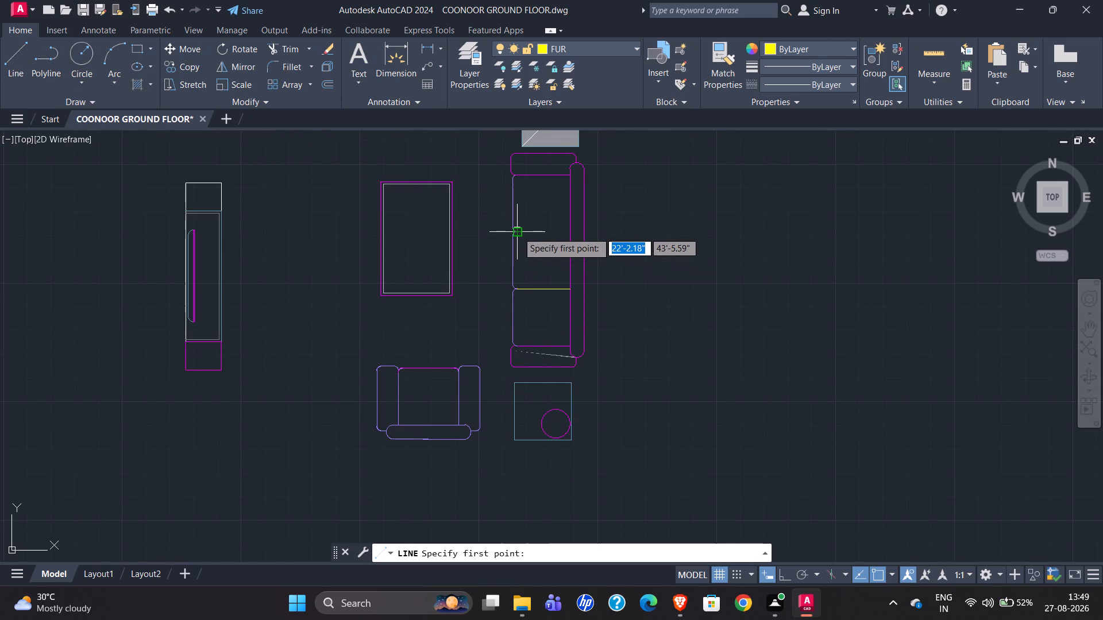
pyautogui.scroll(5, 518, 232)
pyautogui.click(497, 229)
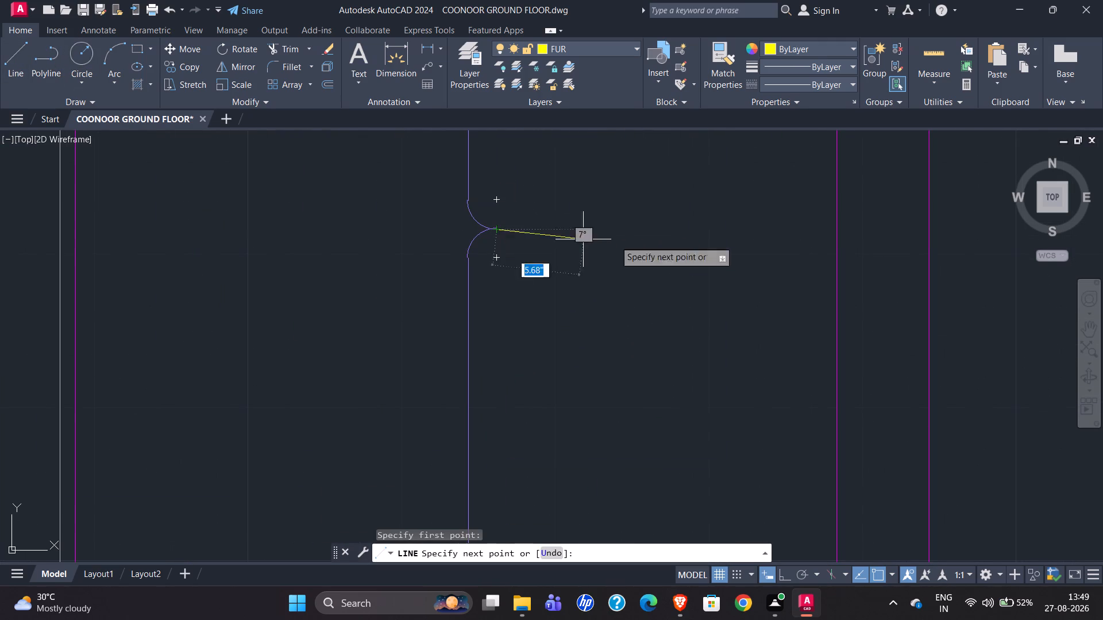
pyautogui.click(837, 228)
pyautogui.press('Escape')
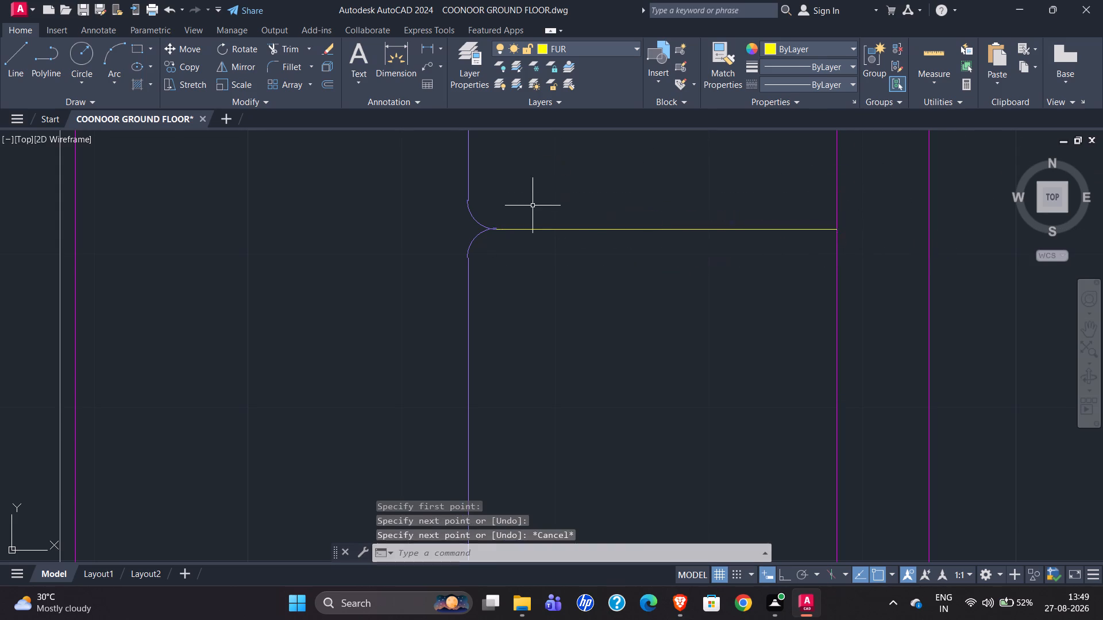
# Erase the two triangular grey fills and the white line with its diagonal from the side table above the sofa.
pyautogui.scroll(-4, 527, 209)
pyautogui.scroll(-1, 762, 251)
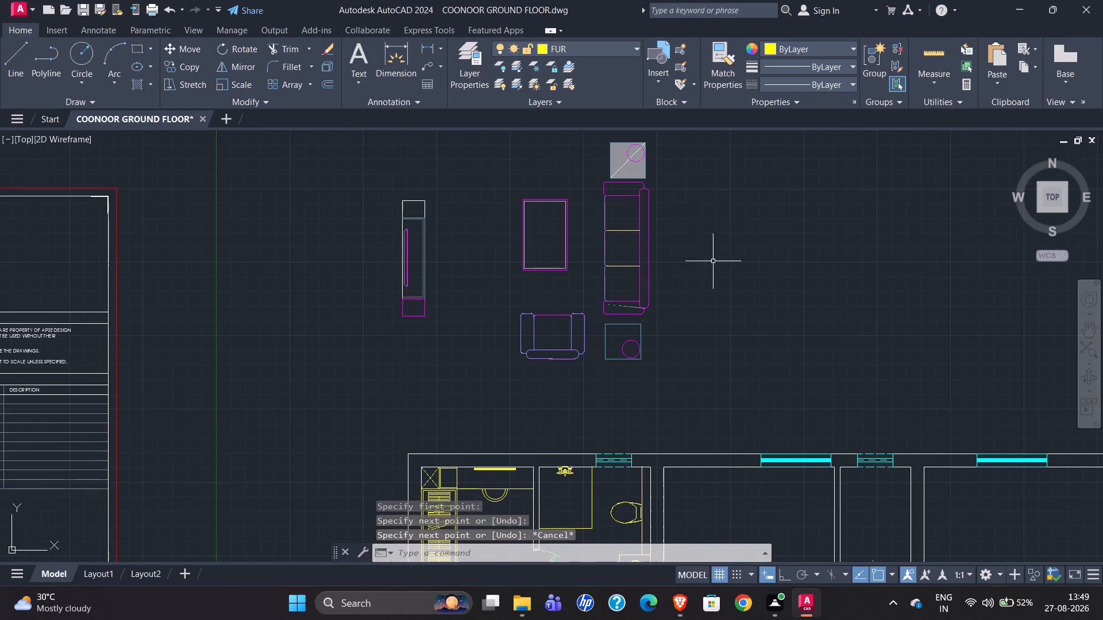
pyautogui.scroll(-1, 493, 319)
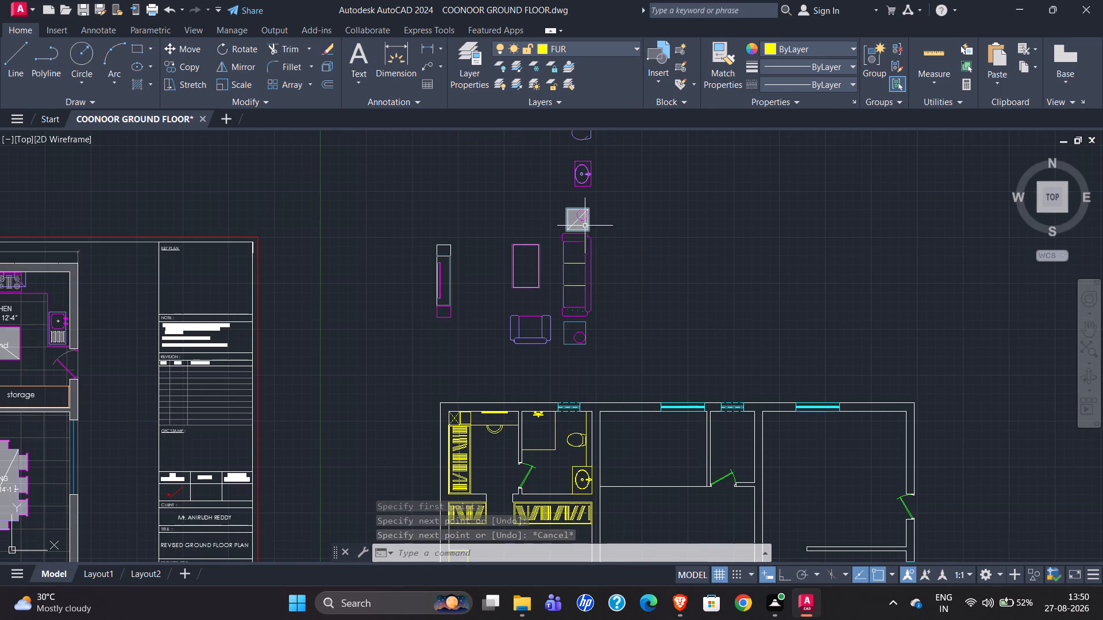
pyautogui.scroll(4, 583, 212)
pyautogui.click(520, 237)
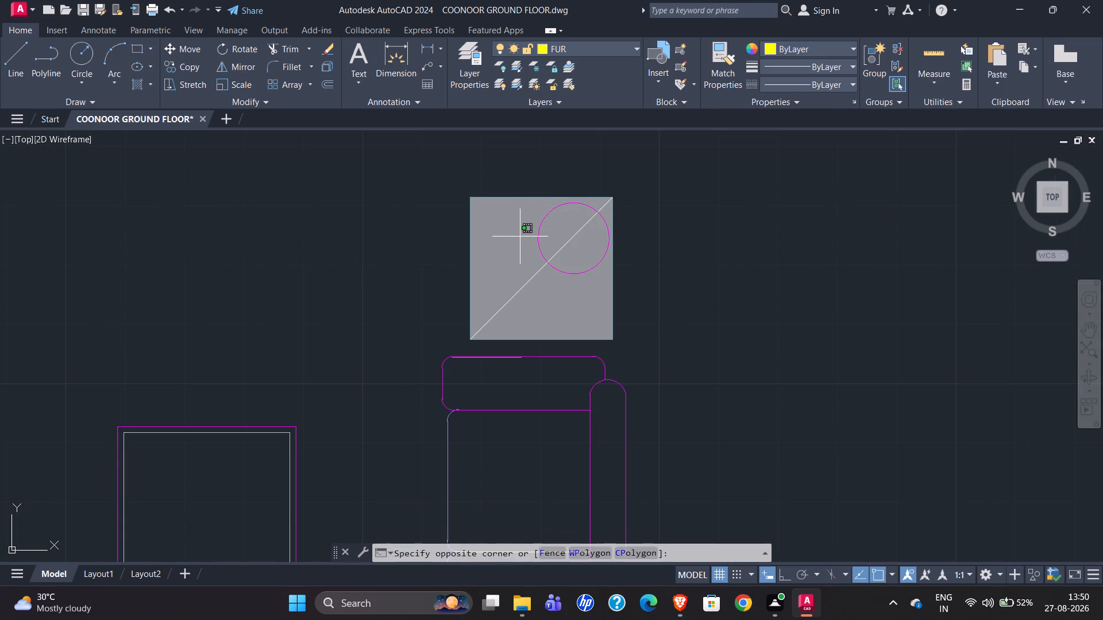
pyautogui.click(519, 263)
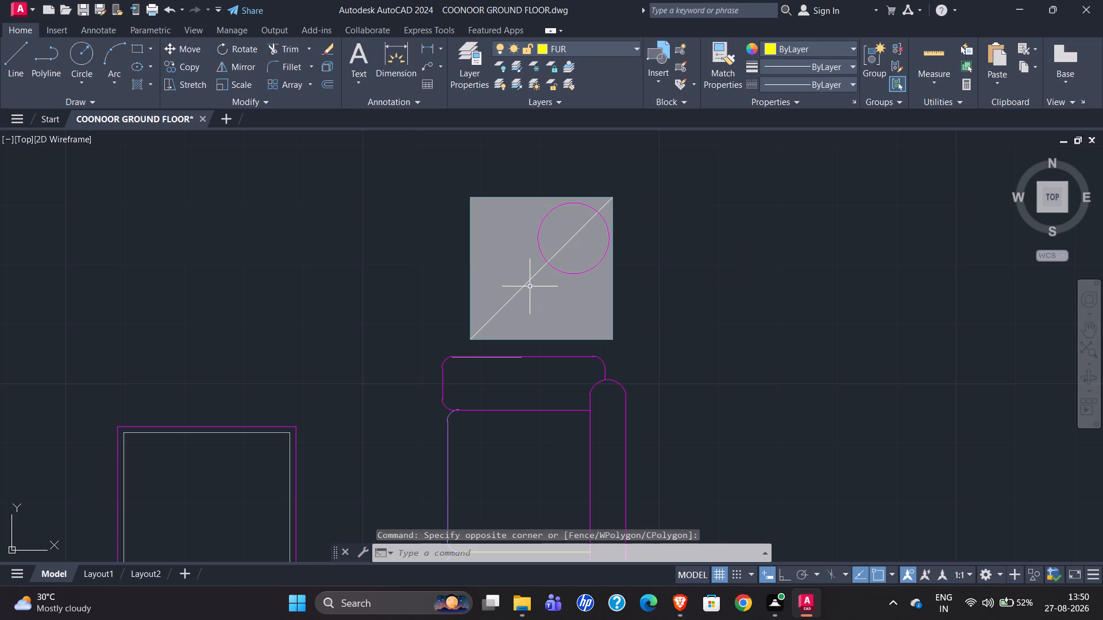
pyautogui.click(526, 282)
pyautogui.press('Delete')
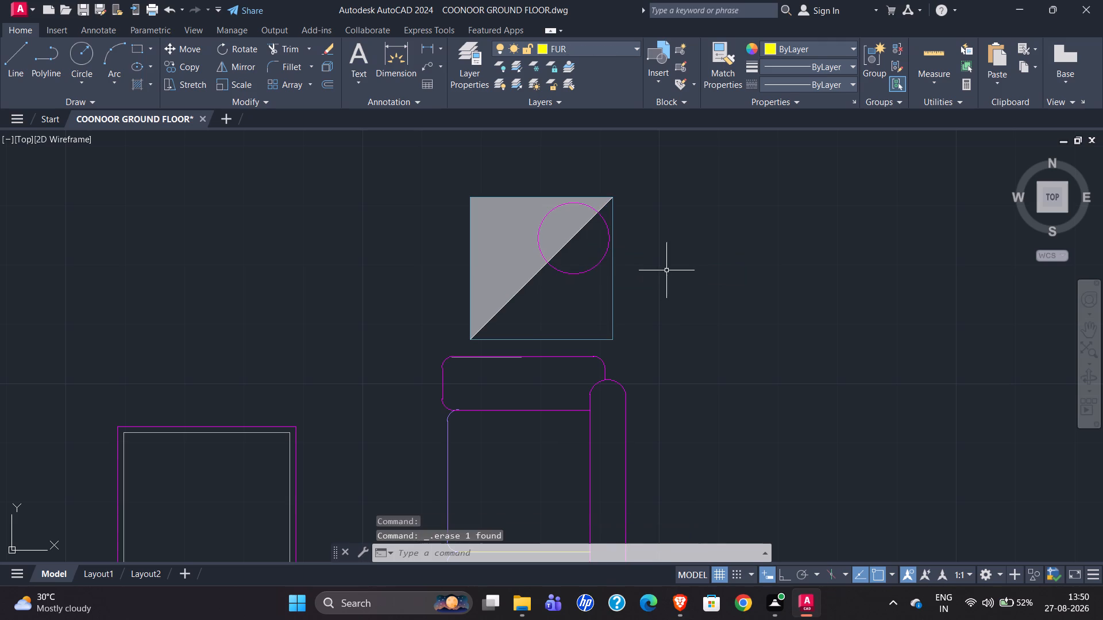
pyautogui.click(527, 281)
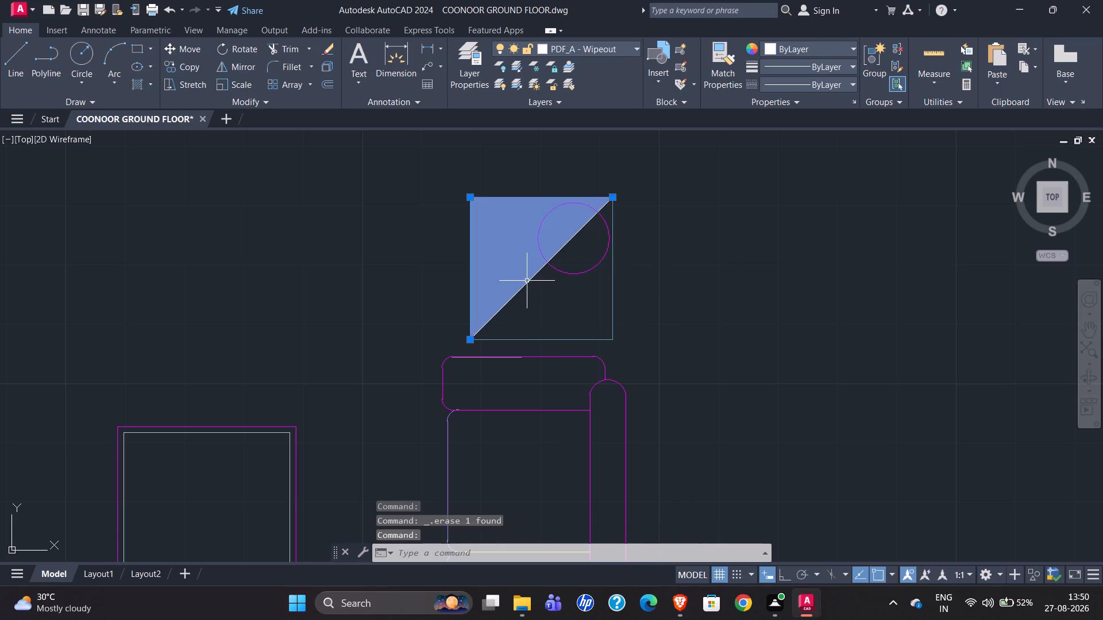
pyautogui.press('Delete')
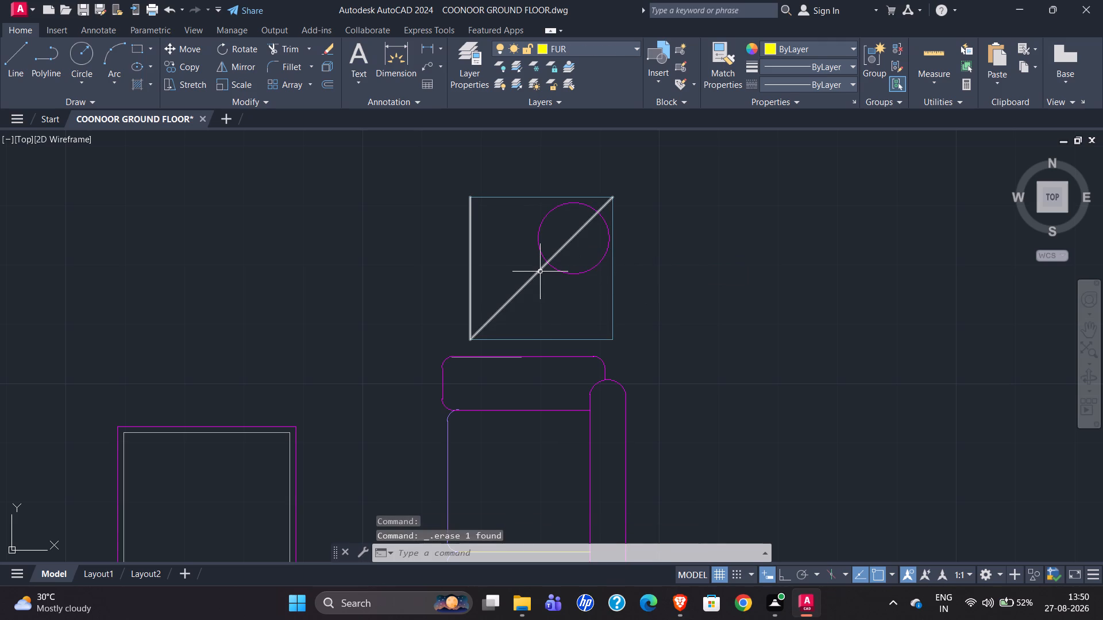
pyautogui.click(540, 272)
pyautogui.press('Delete')
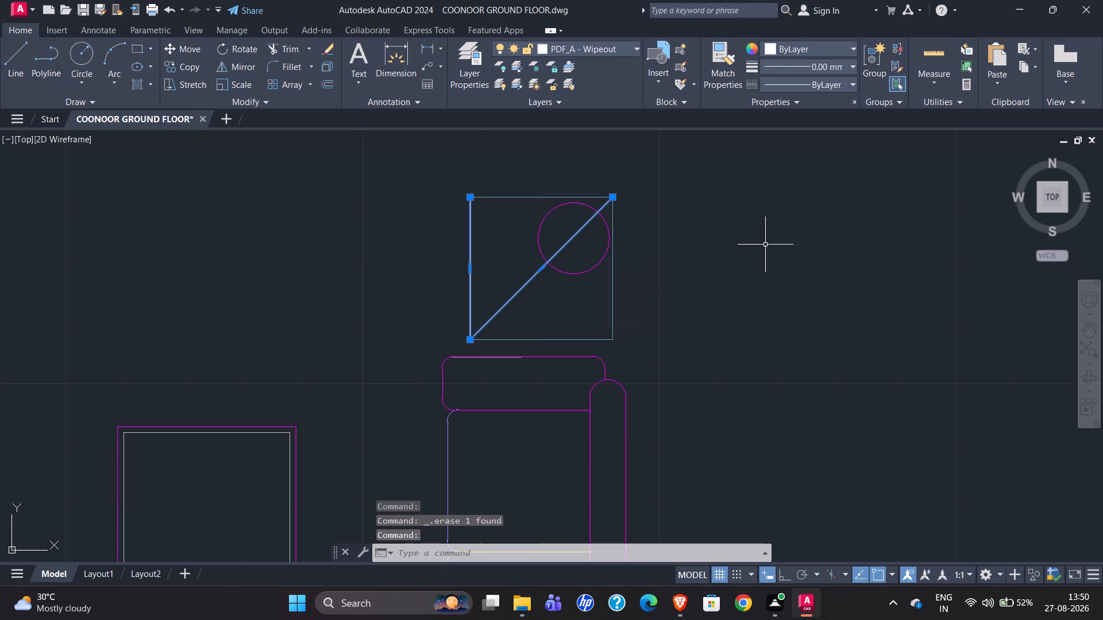
pyautogui.press('Delete')
# Assign all the copied living room furniture and the toilet's WC and washbasin to the FUR layer.
pyautogui.scroll(-3, 589, 259)
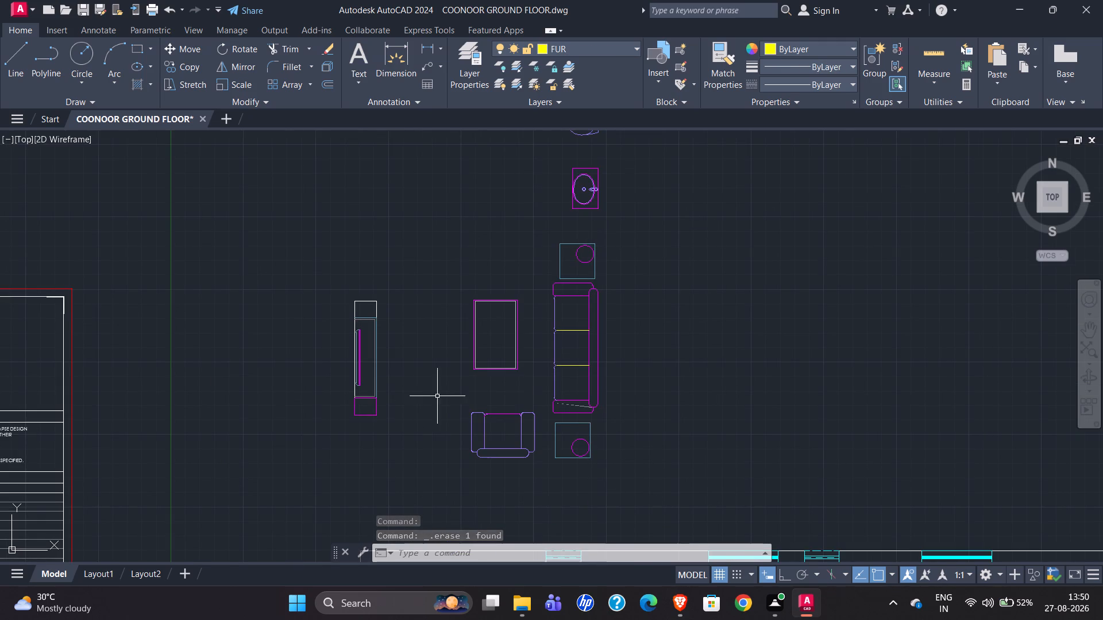
pyautogui.scroll(-1, 527, 354)
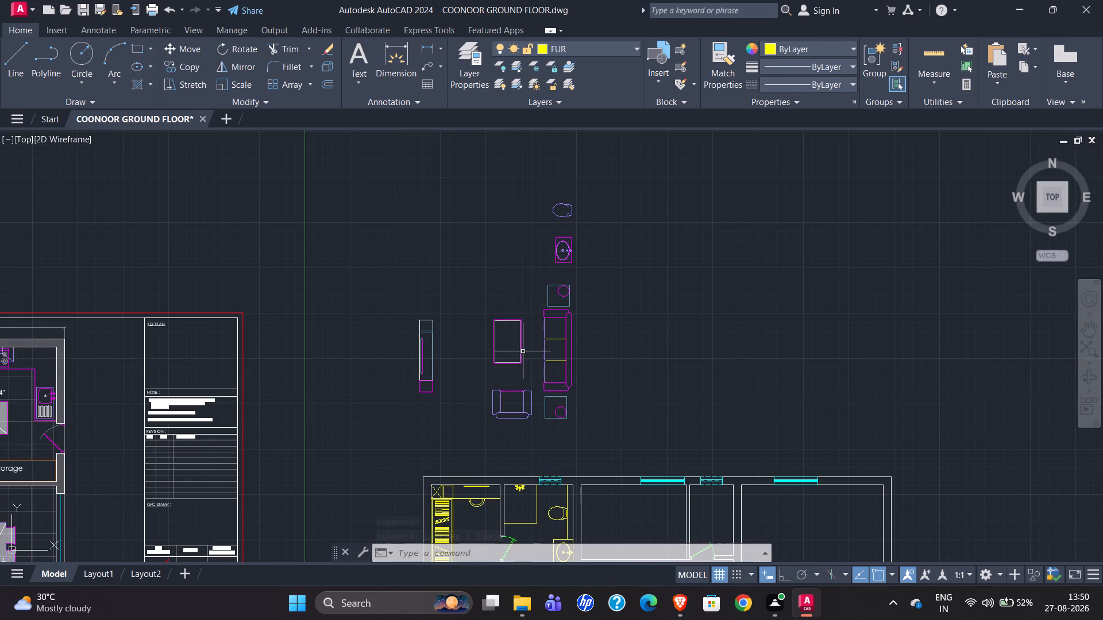
pyautogui.click(362, 127)
pyautogui.click(340, 150)
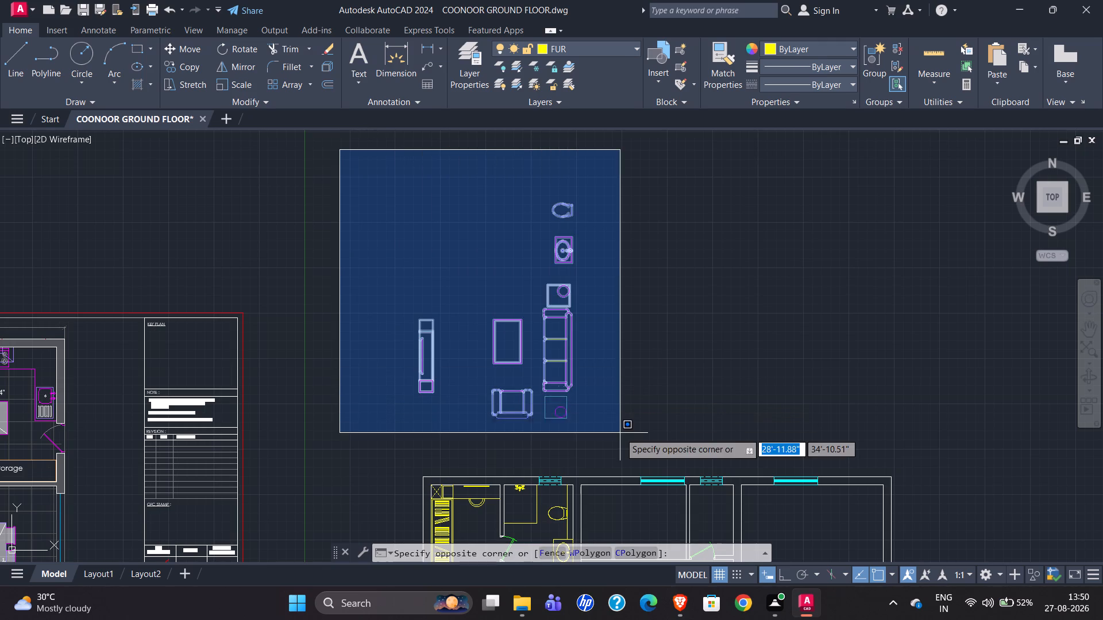
pyautogui.click(619, 433)
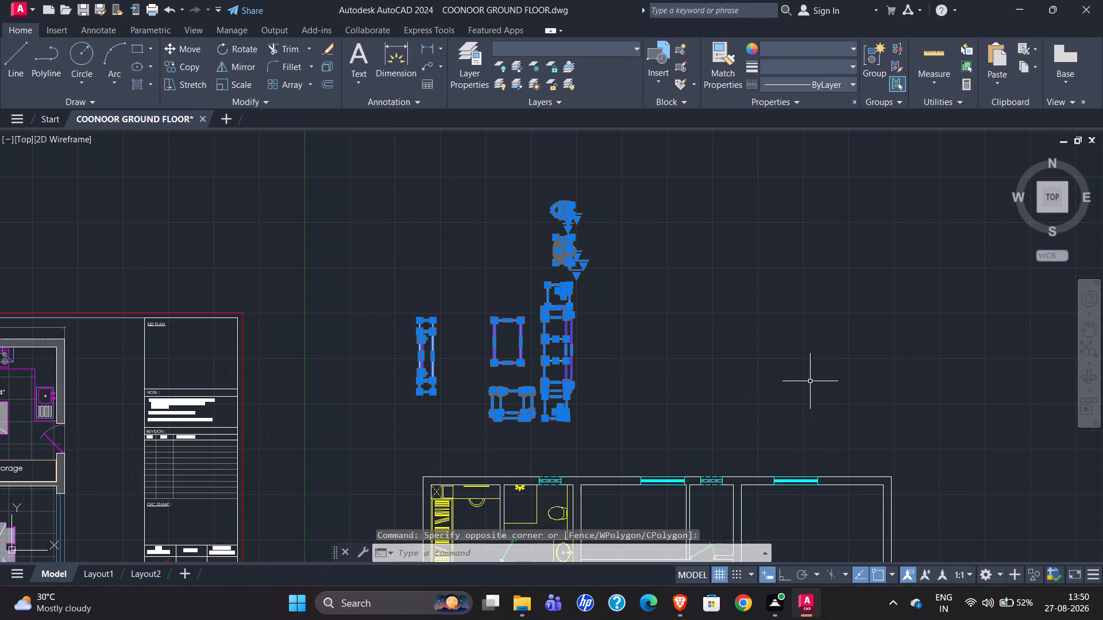
pyautogui.click(628, 44)
pyautogui.scroll(6, 586, 115)
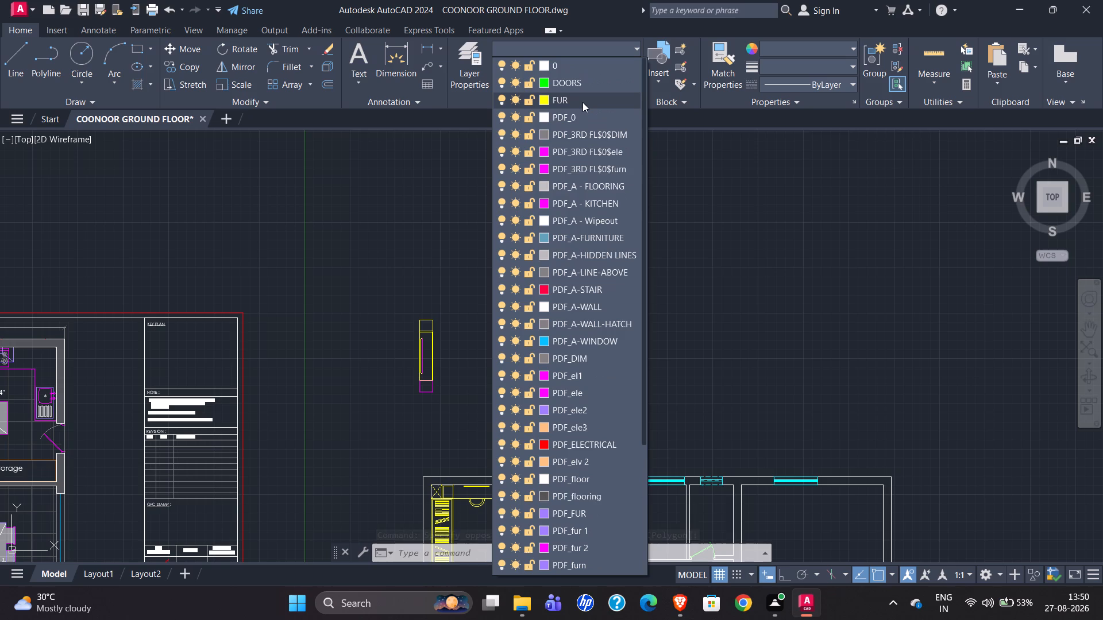
pyautogui.click(572, 102)
pyautogui.press('Escape')
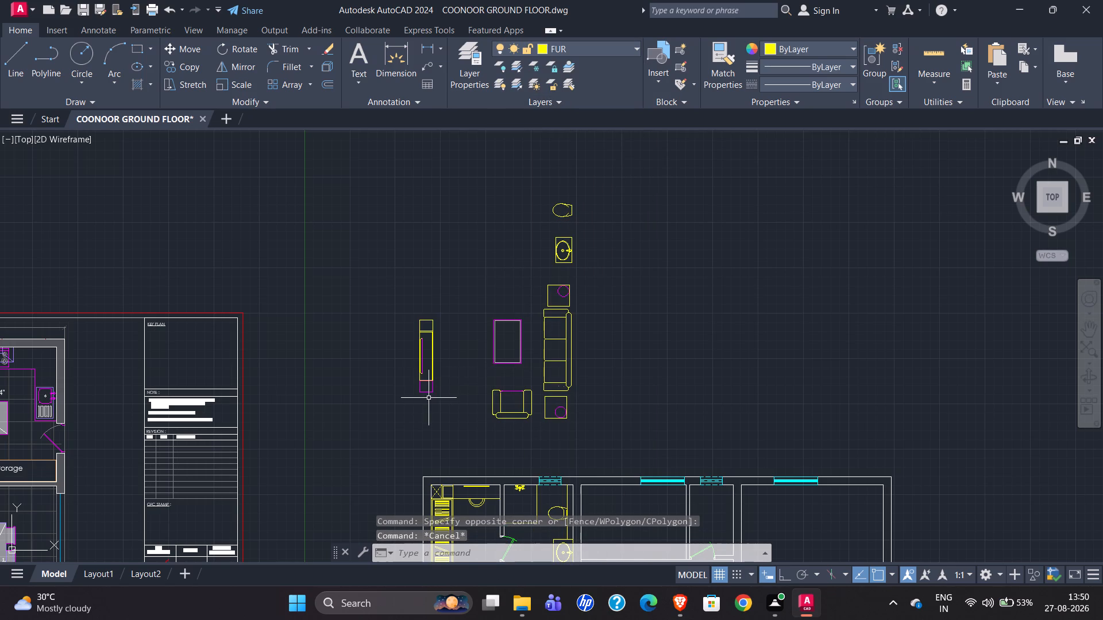
# Set the colour to ByLayer for the TV unit's magenta parts, coffee table outlines, armchair's front edge and arcs, and both side table circles.
pyautogui.scroll(3, 429, 398)
pyautogui.click(384, 377)
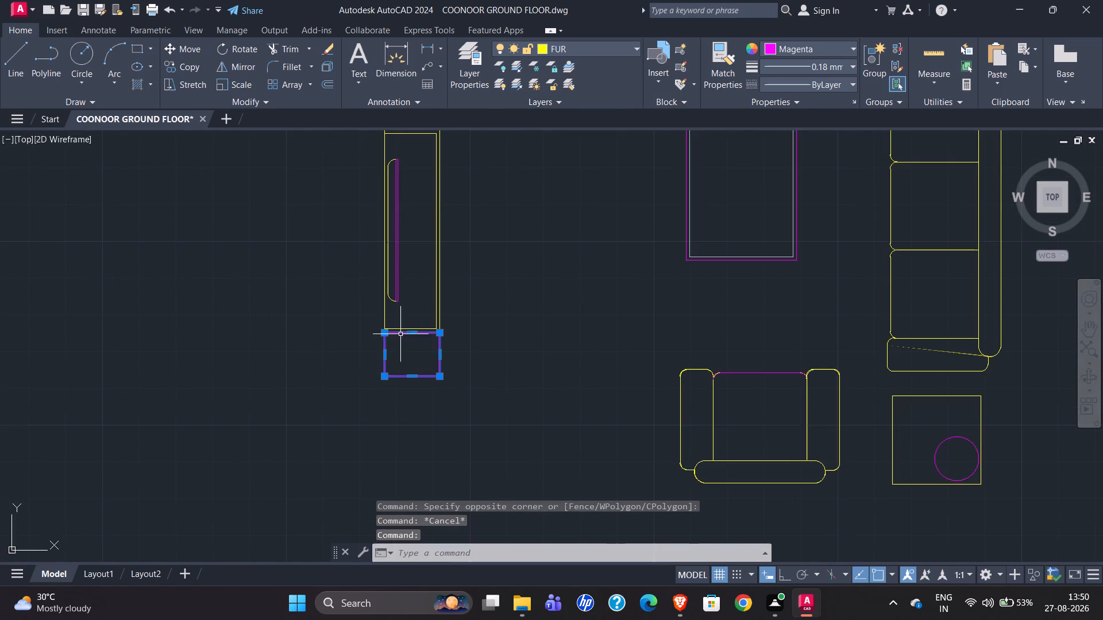
pyautogui.click(396, 255)
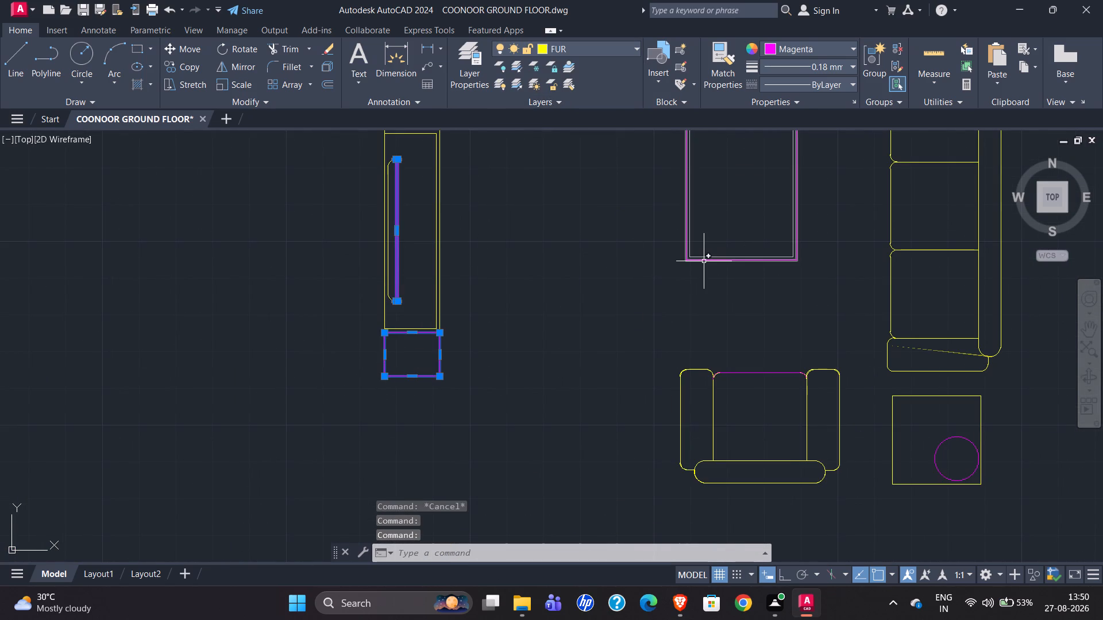
pyautogui.click(703, 261)
pyautogui.click(690, 246)
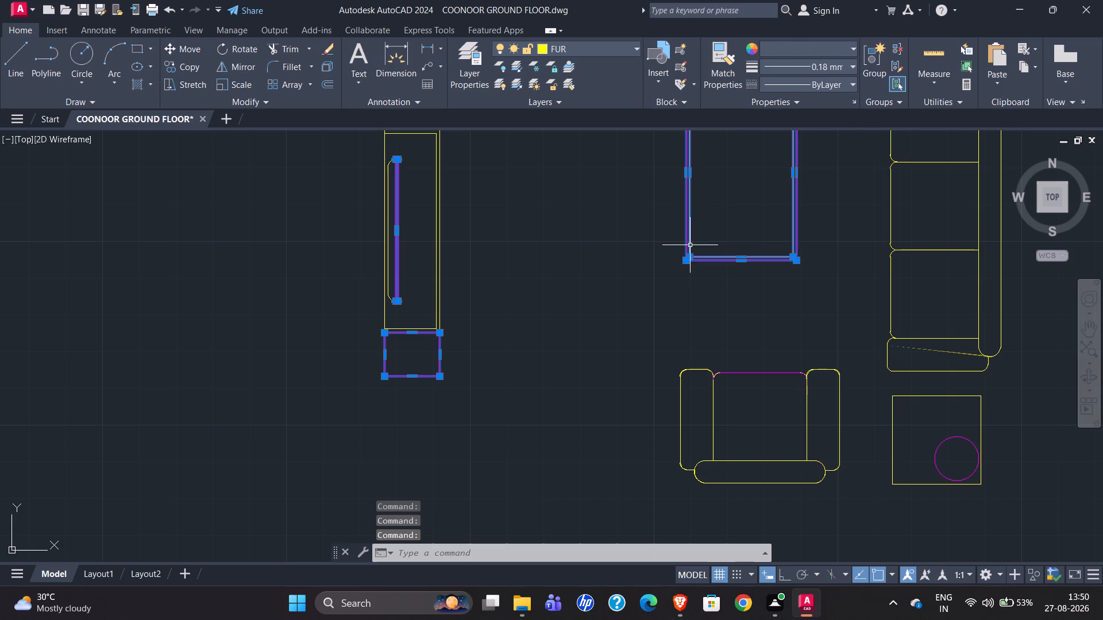
pyautogui.scroll(-3, 665, 256)
pyautogui.scroll(2, 687, 282)
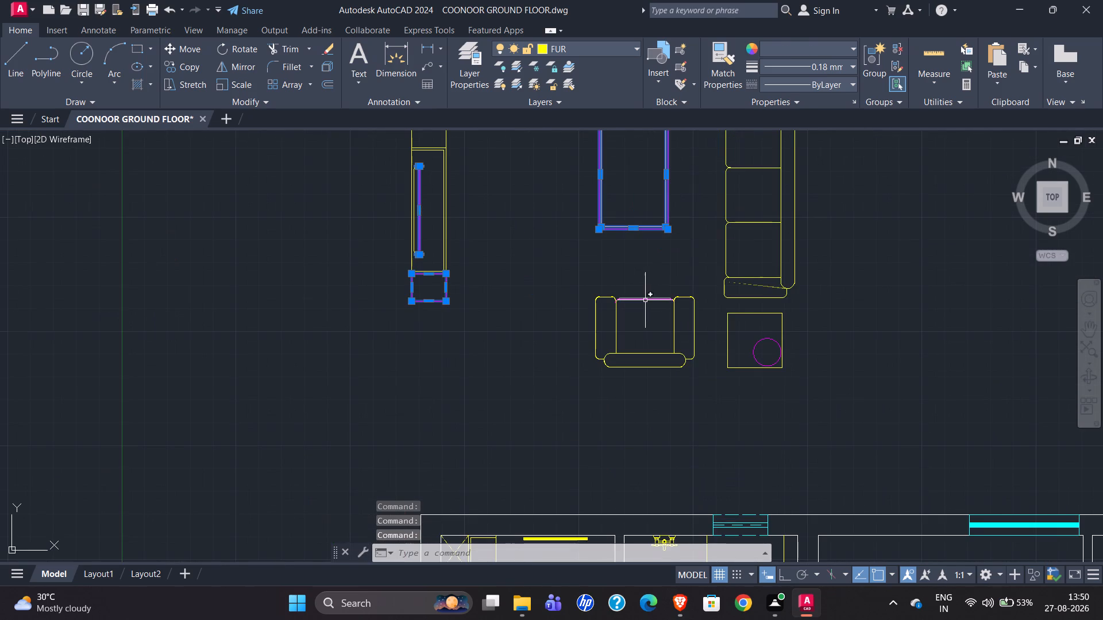
pyautogui.click(645, 300)
pyautogui.scroll(5, 633, 315)
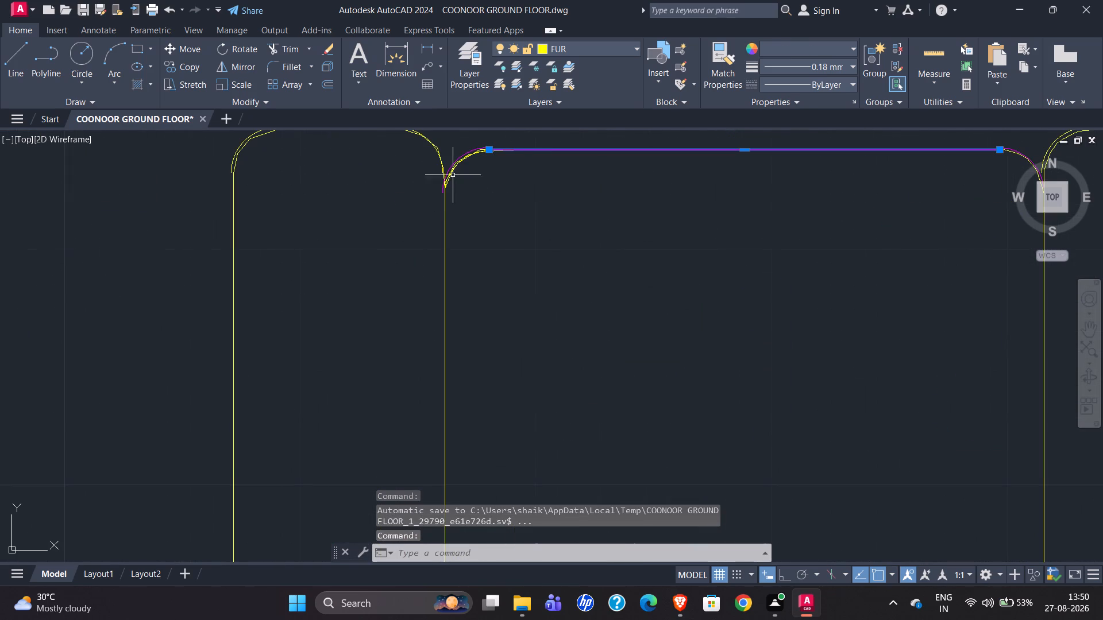
pyautogui.click(464, 153)
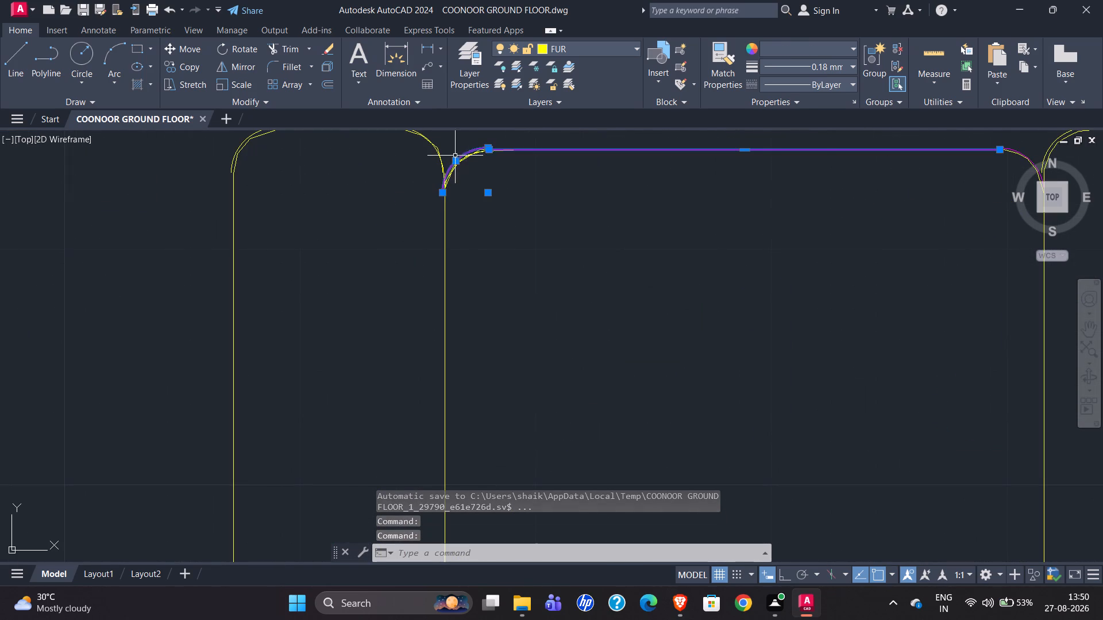
pyautogui.scroll(-2, 402, 189)
pyautogui.scroll(4, 641, 185)
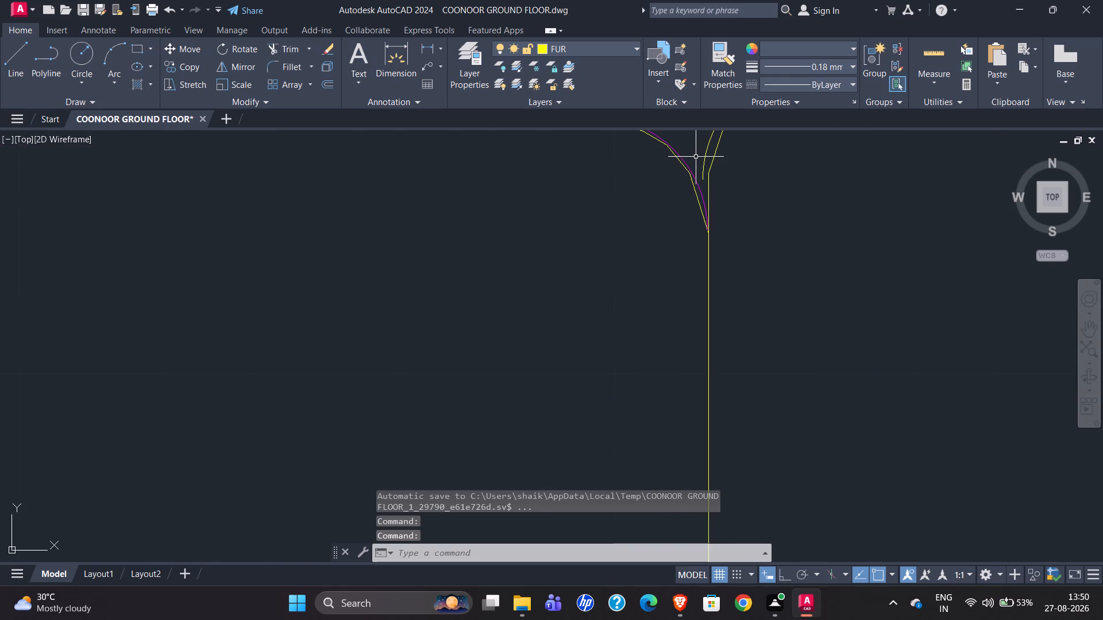
pyautogui.click(697, 187)
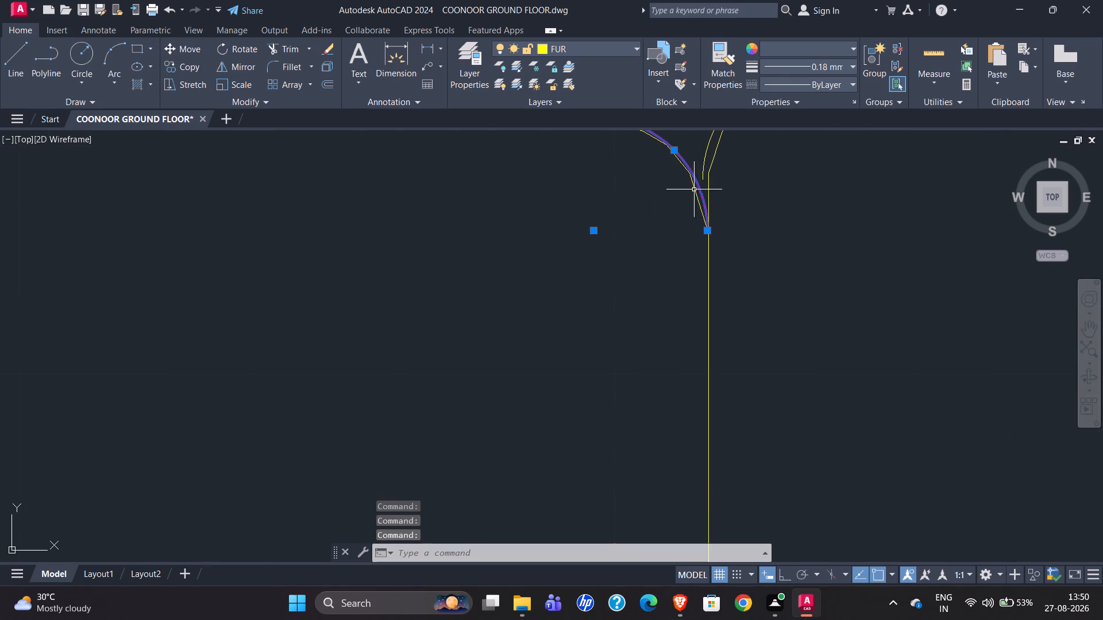
pyautogui.scroll(-4, 493, 273)
pyautogui.scroll(-1, 542, 301)
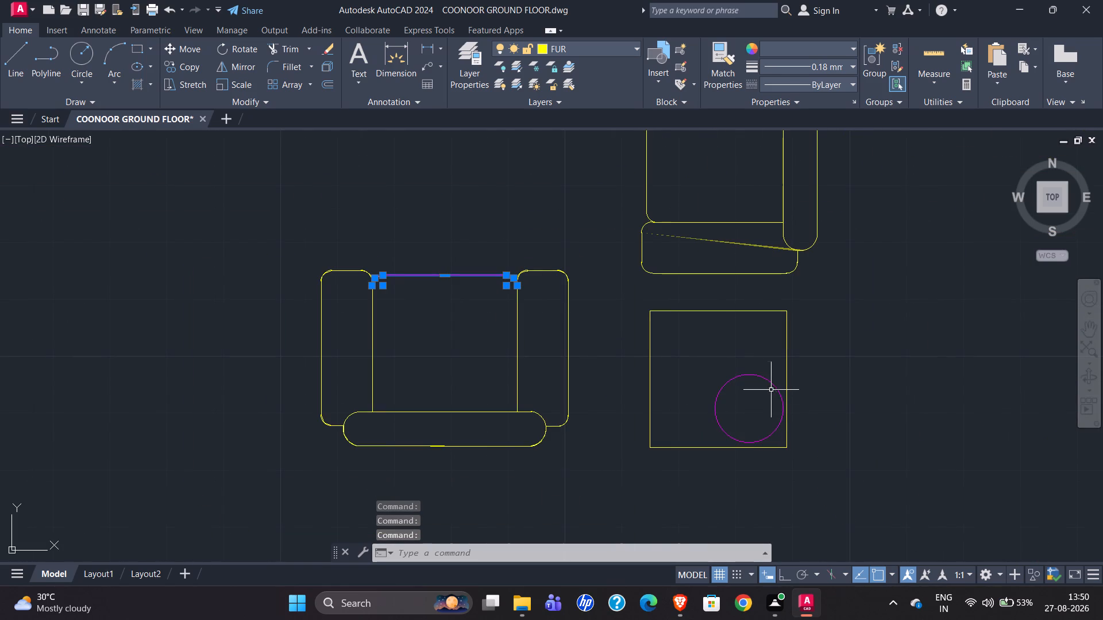
pyautogui.click(770, 385)
pyautogui.scroll(-3, 581, 403)
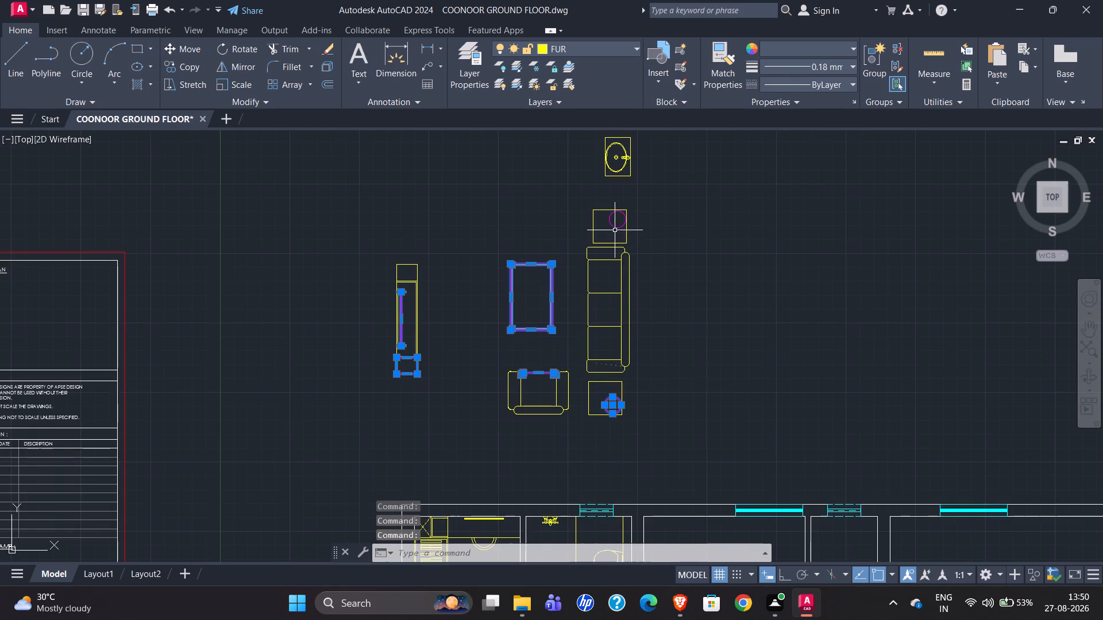
pyautogui.click(615, 227)
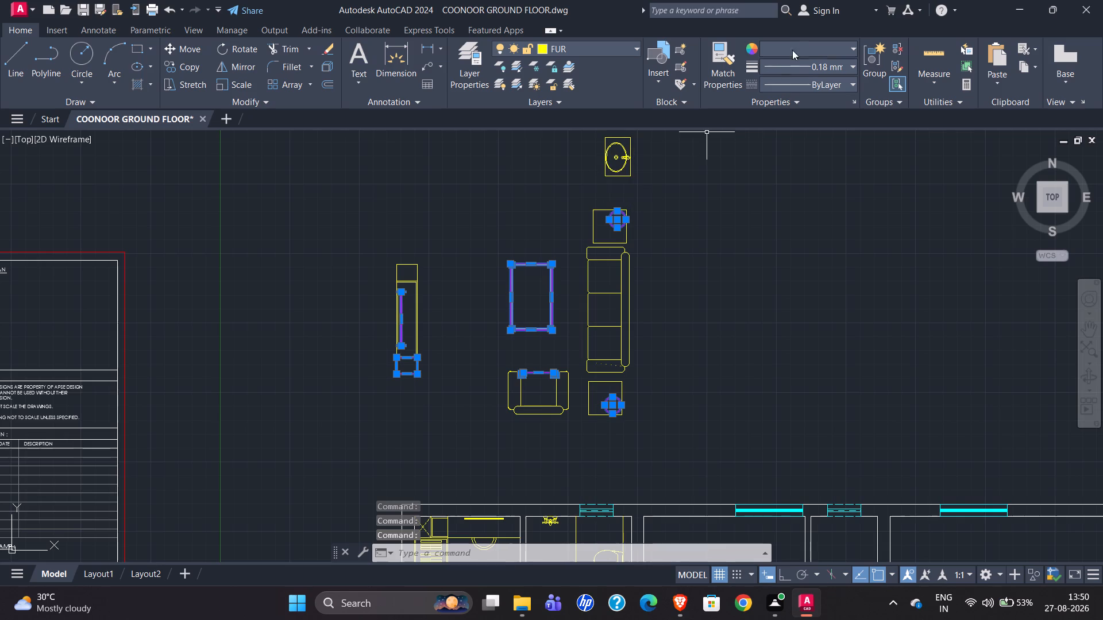
pyautogui.click(803, 38)
pyautogui.click(801, 39)
pyautogui.click(808, 42)
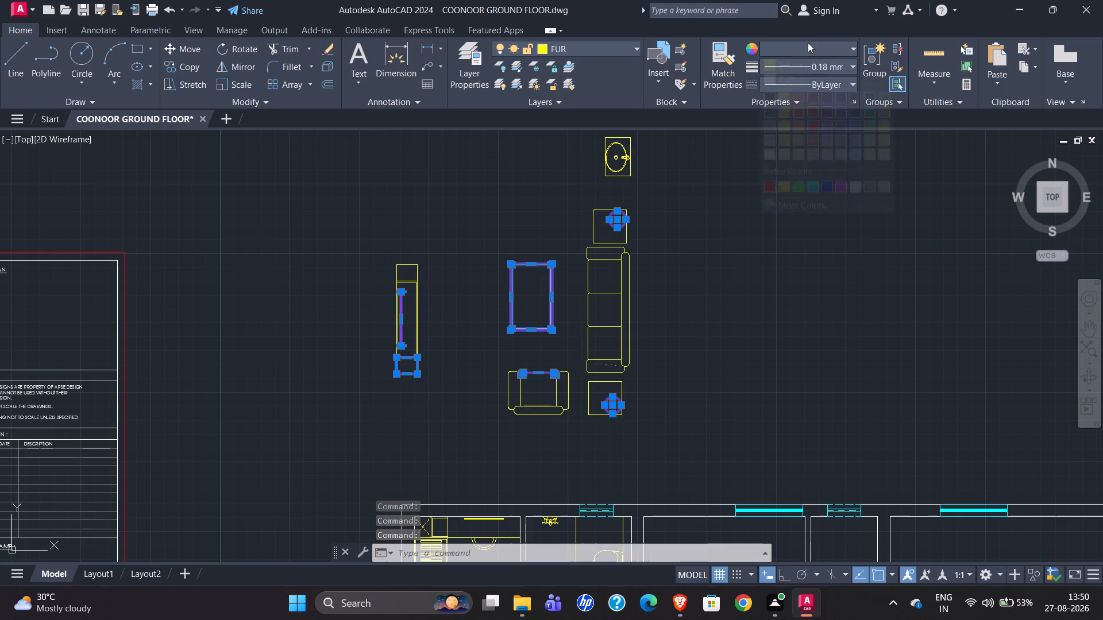
pyautogui.click(803, 71)
pyautogui.press('Escape')
pyautogui.press('Escape')
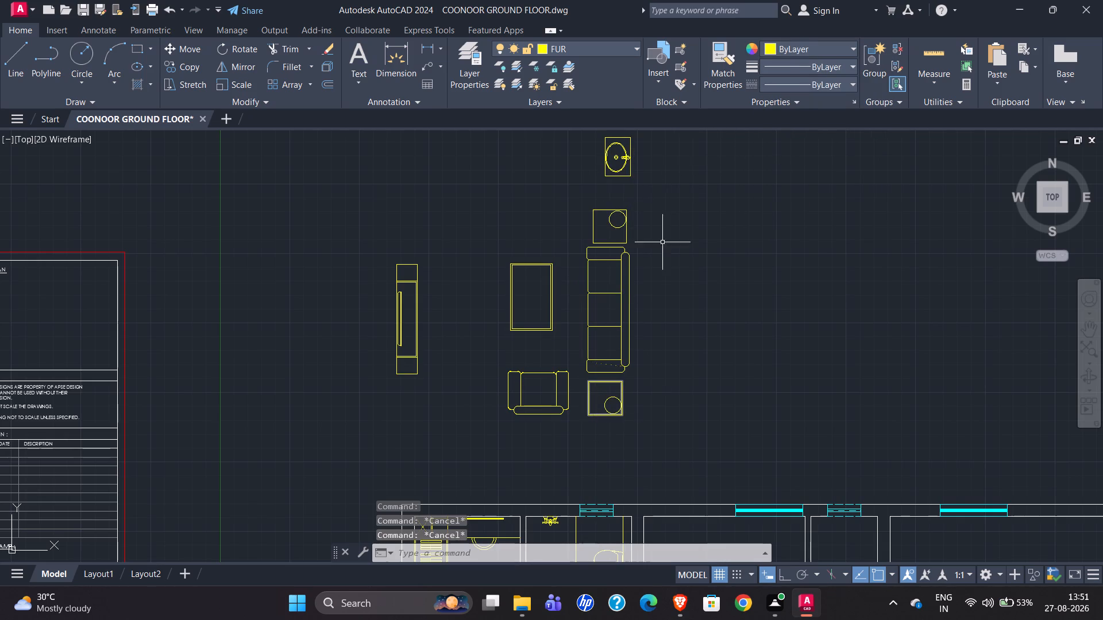
# Move the furniture and fixtures set into the new plan, placing the washbasin counter's lower outer corner at the small toilet's inner wall corner.
pyautogui.scroll(-1, 662, 232)
pyautogui.scroll(-1, 588, 310)
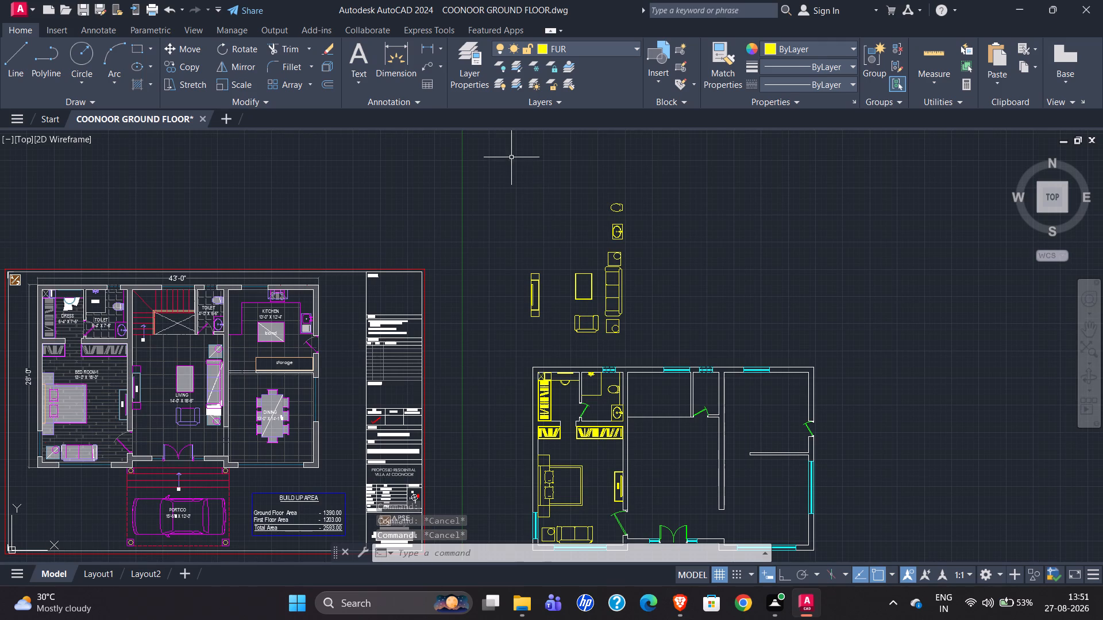
pyautogui.click(511, 156)
pyautogui.click(670, 365)
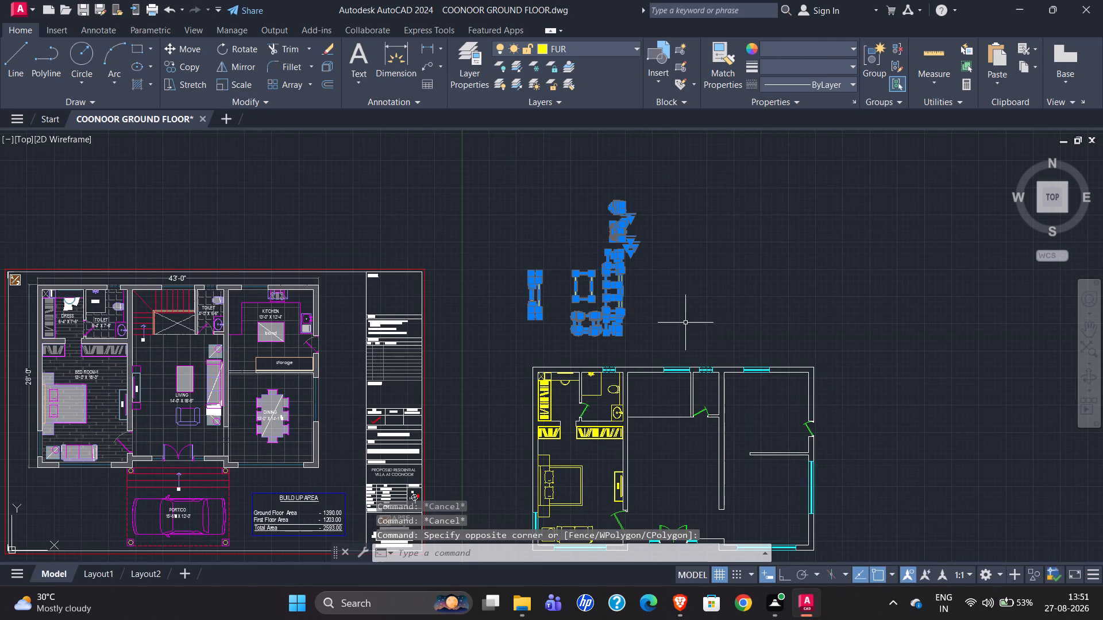
pyautogui.press('m')
pyautogui.press('Return')
pyautogui.scroll(4, 597, 204)
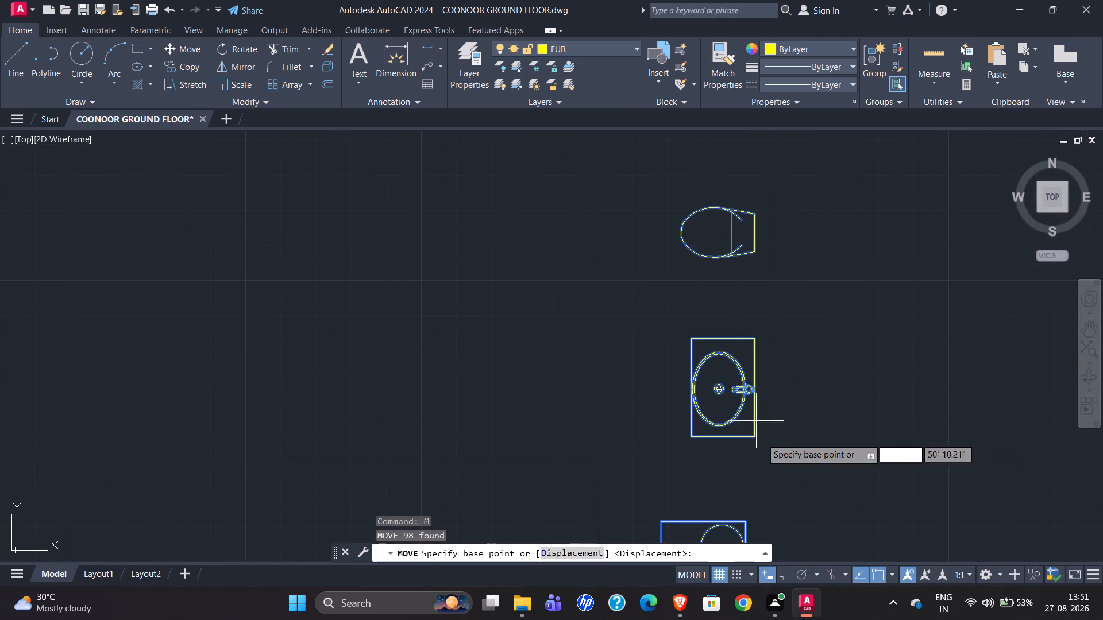
pyautogui.click(755, 435)
pyautogui.scroll(-4, 653, 255)
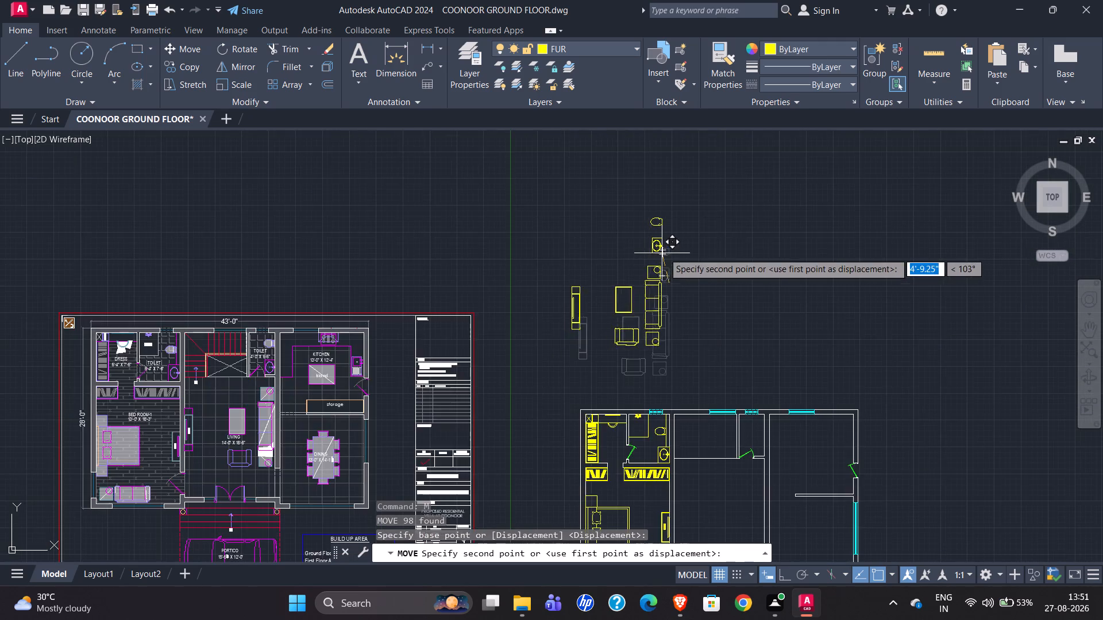
pyautogui.scroll(-2, 666, 251)
pyautogui.scroll(6, 703, 338)
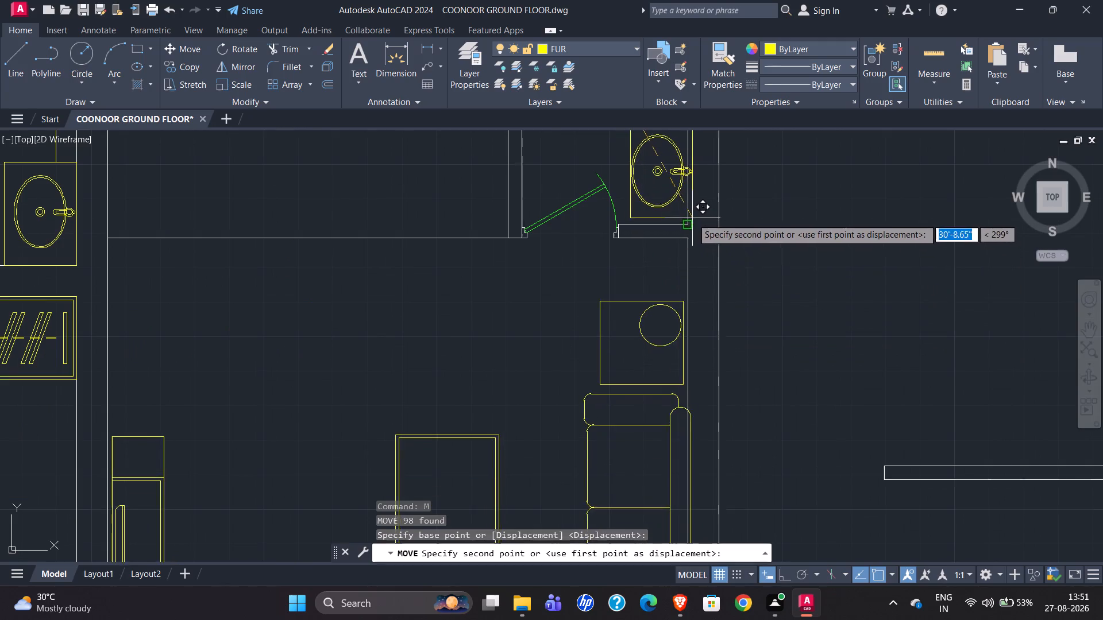
pyautogui.click(688, 223)
pyautogui.scroll(-2, 635, 245)
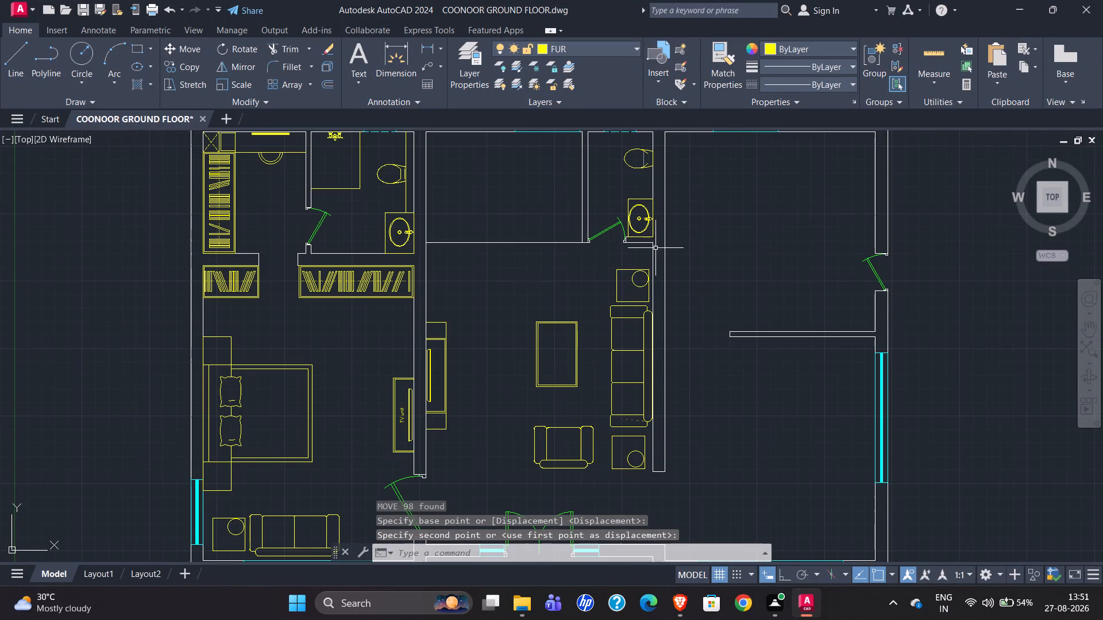
pyautogui.scroll(-1, 676, 224)
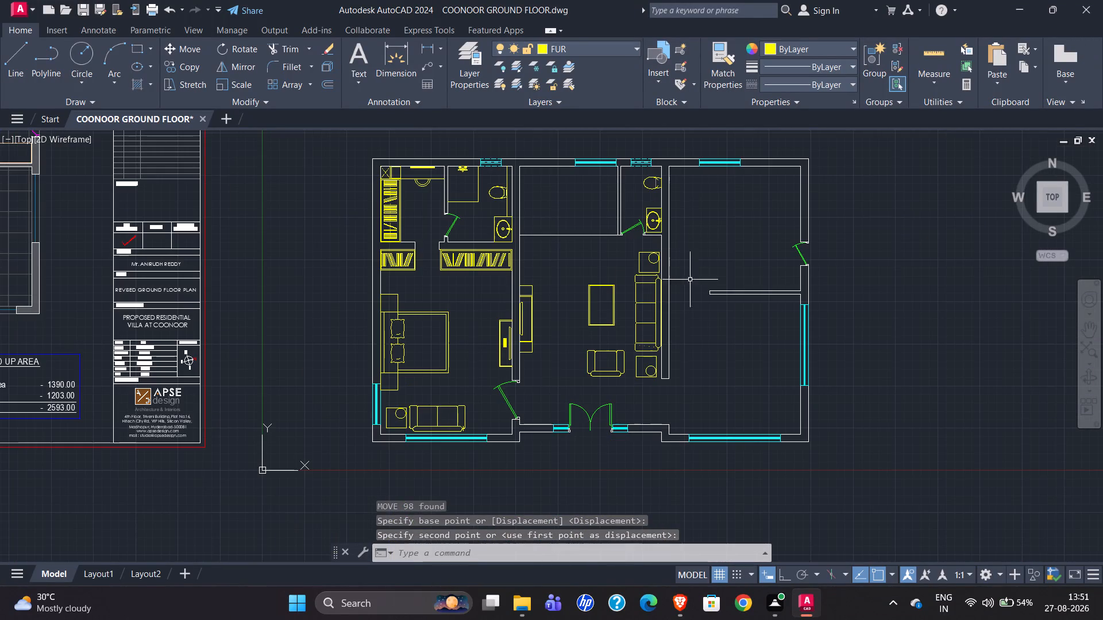
# Compare the new plan with the reference plan to check which furniture still has to be brought over, focusing on the dining area.
pyautogui.scroll(2, 638, 396)
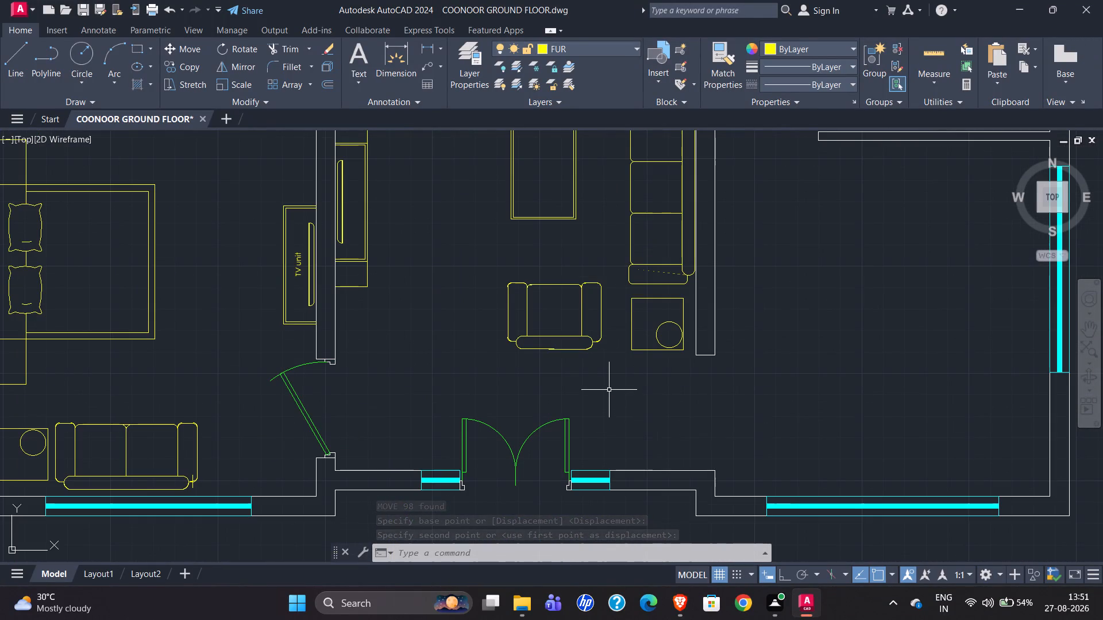
pyautogui.scroll(-4, 616, 392)
pyautogui.scroll(4, 423, 352)
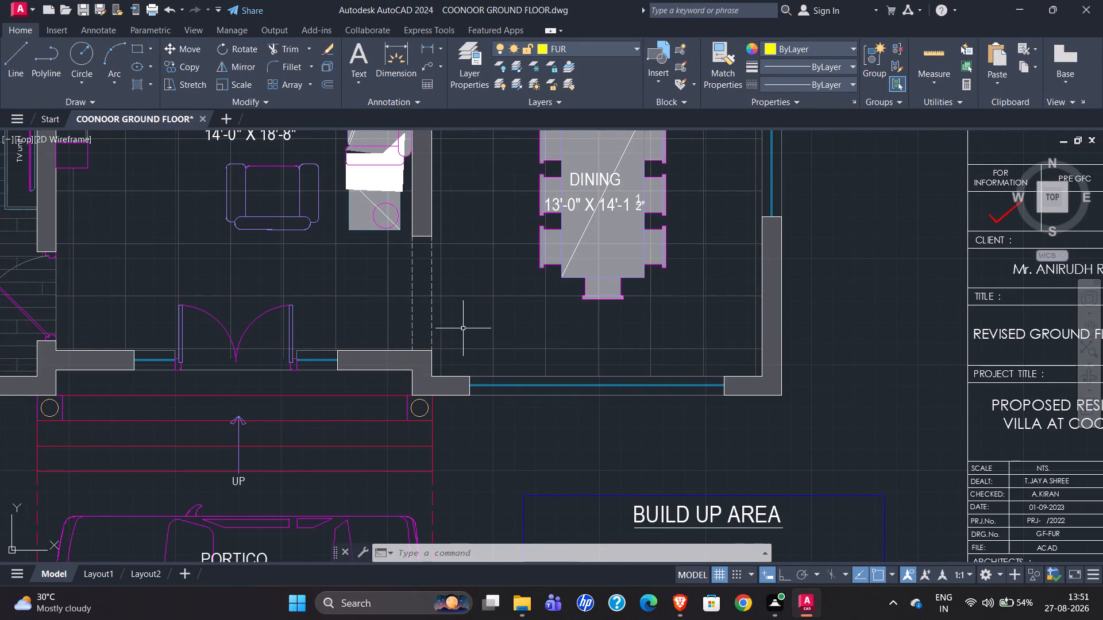
pyautogui.scroll(-2, 394, 335)
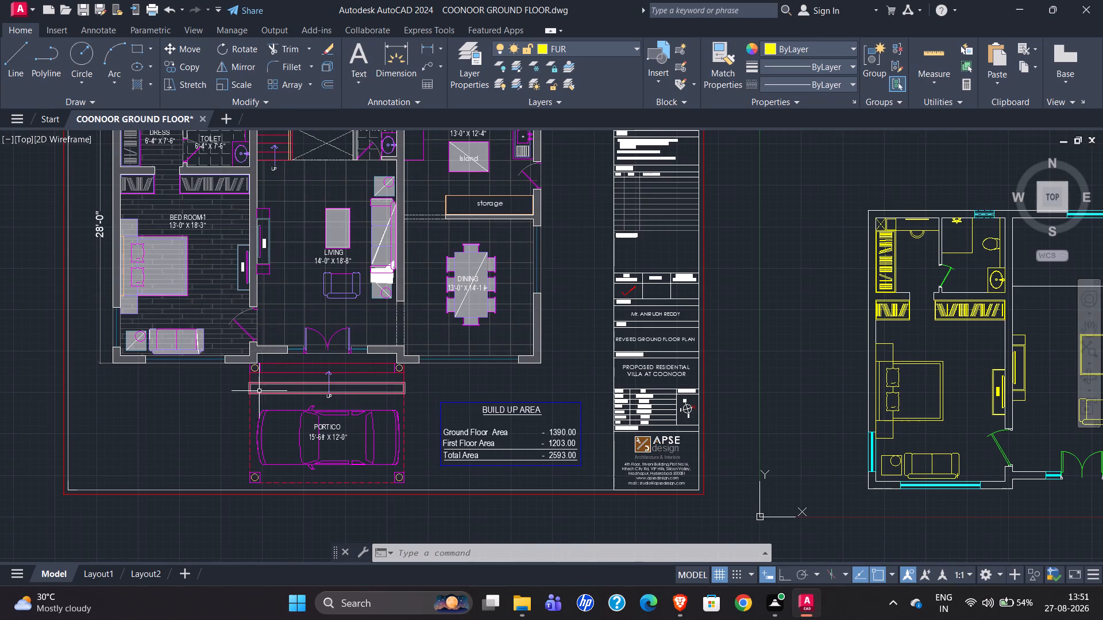
pyautogui.scroll(-1, 257, 392)
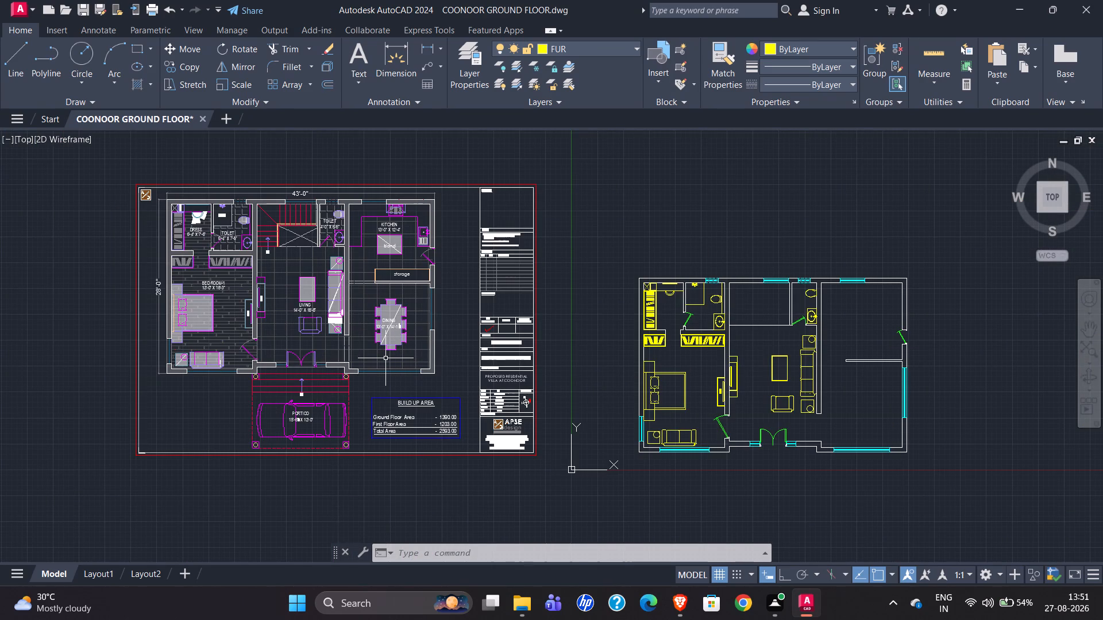
pyautogui.scroll(2, 326, 233)
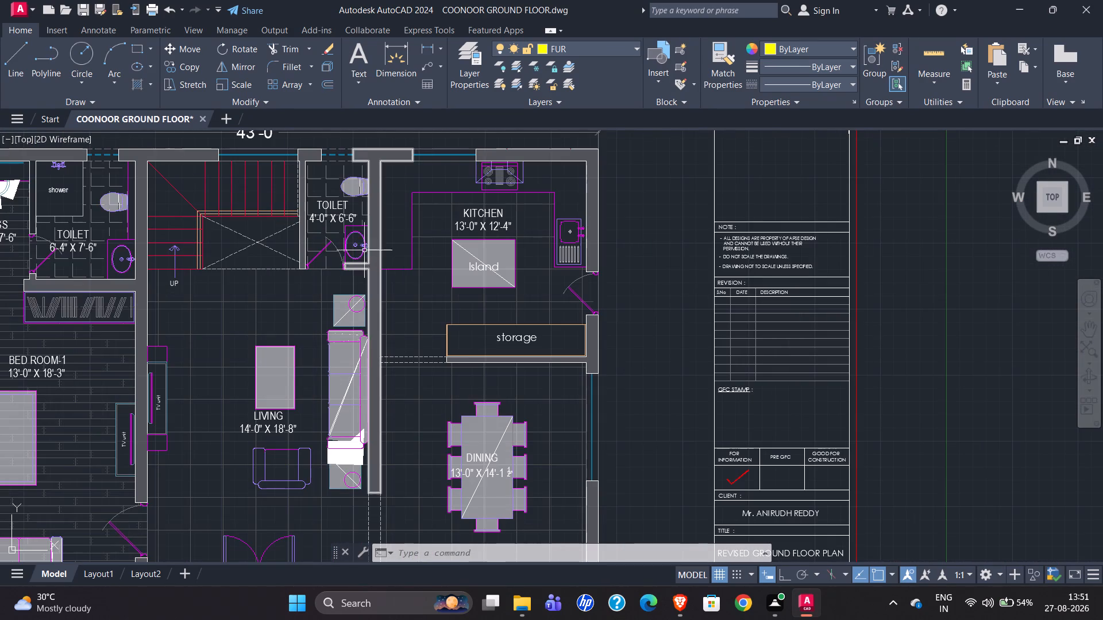
pyautogui.scroll(-1, 287, 261)
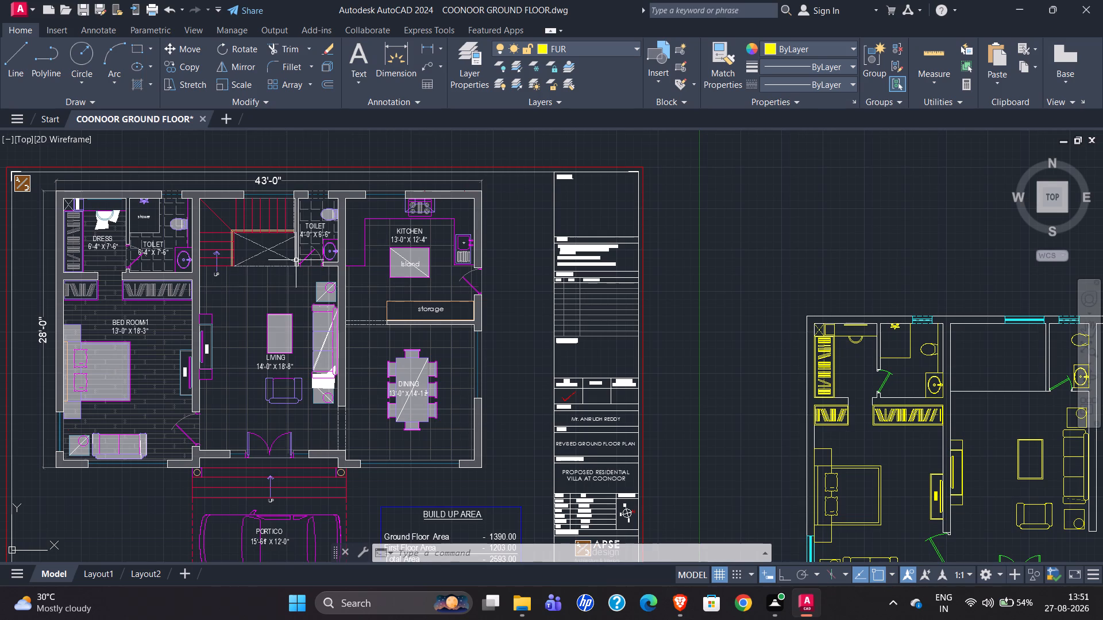
pyautogui.scroll(-2, 293, 261)
pyautogui.scroll(4, 576, 365)
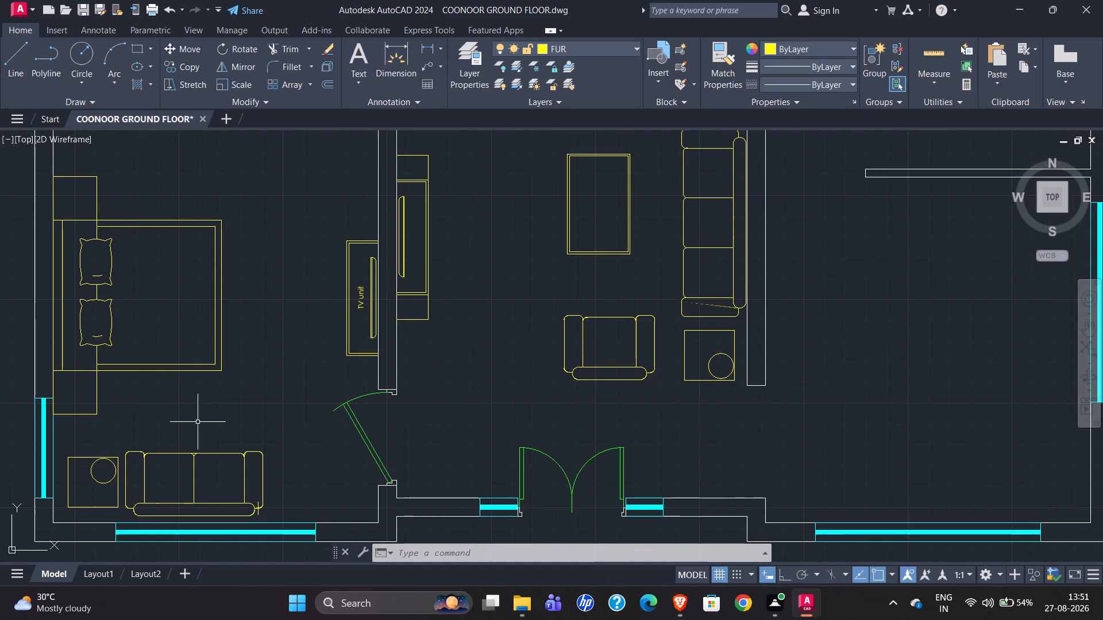
pyautogui.scroll(-2, 234, 378)
pyautogui.scroll(-1, 439, 342)
pyautogui.scroll(-1, 523, 351)
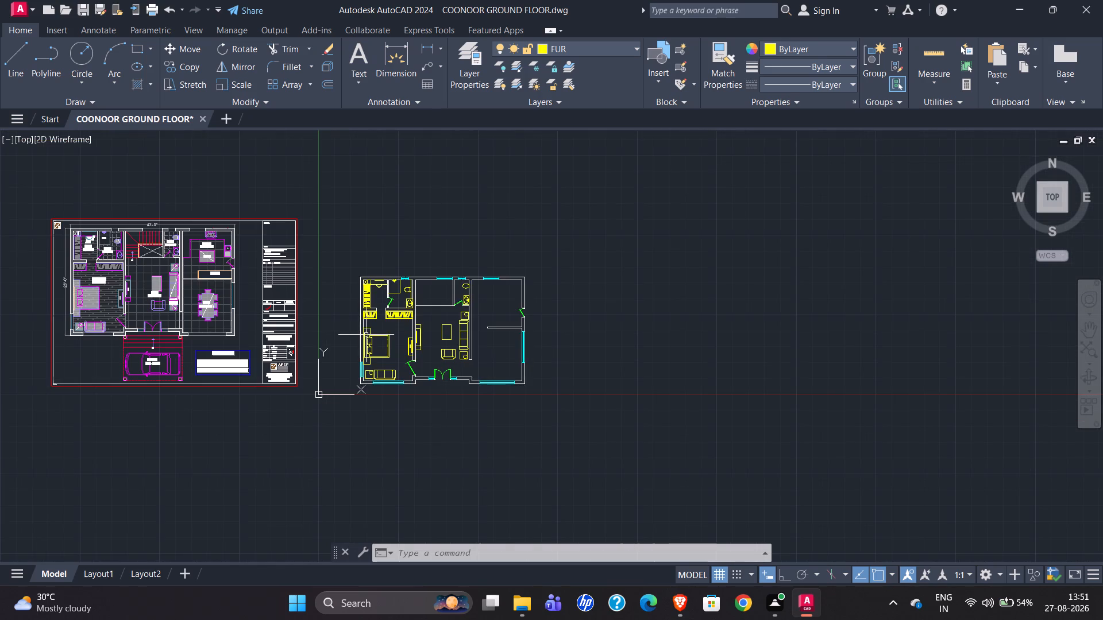
pyautogui.scroll(3, 179, 261)
pyautogui.scroll(1, 269, 297)
pyautogui.scroll(-1, 272, 282)
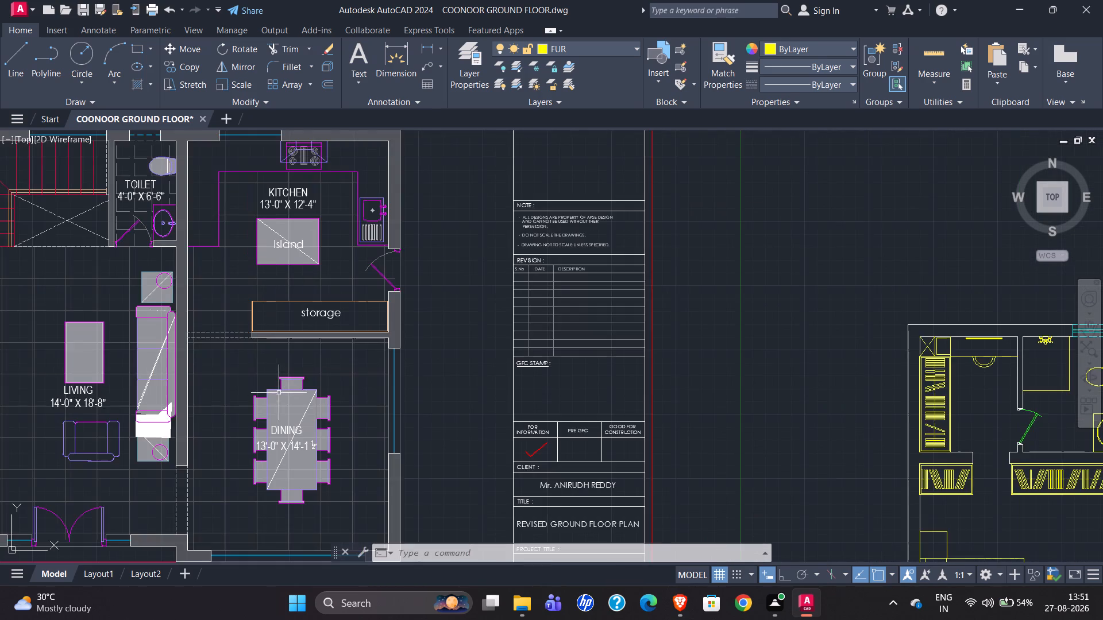
pyautogui.scroll(-2, 288, 338)
pyautogui.scroll(3, 292, 421)
pyautogui.scroll(-1, 218, 354)
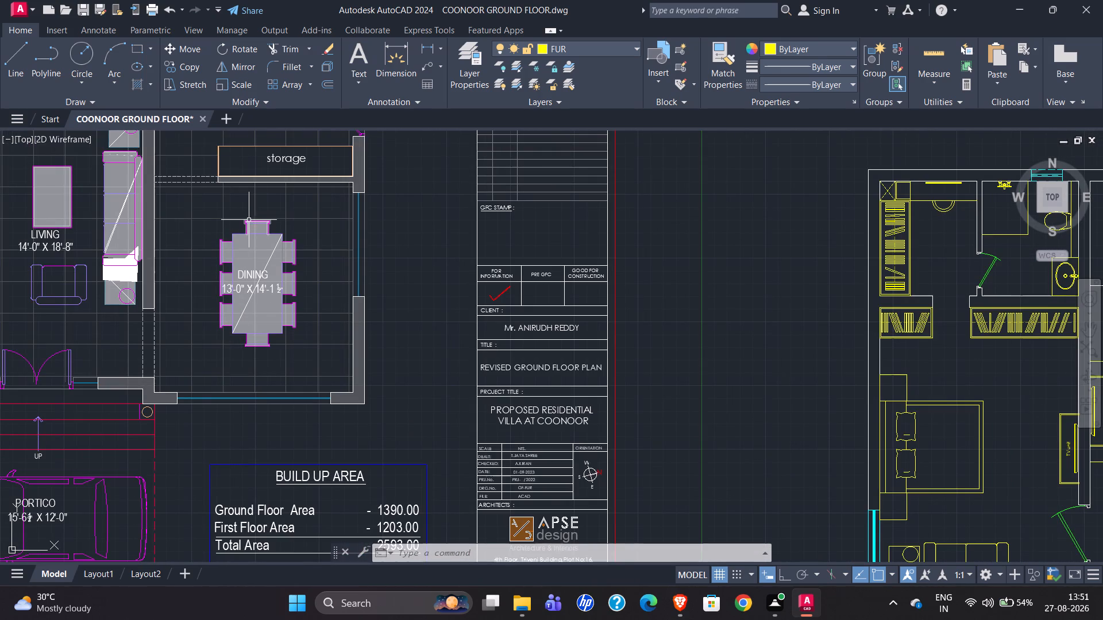
# Select the dining table outline and all eight surrounding chairs with their backrest lines in the reference plan's dining area.
pyautogui.scroll(3, 249, 220)
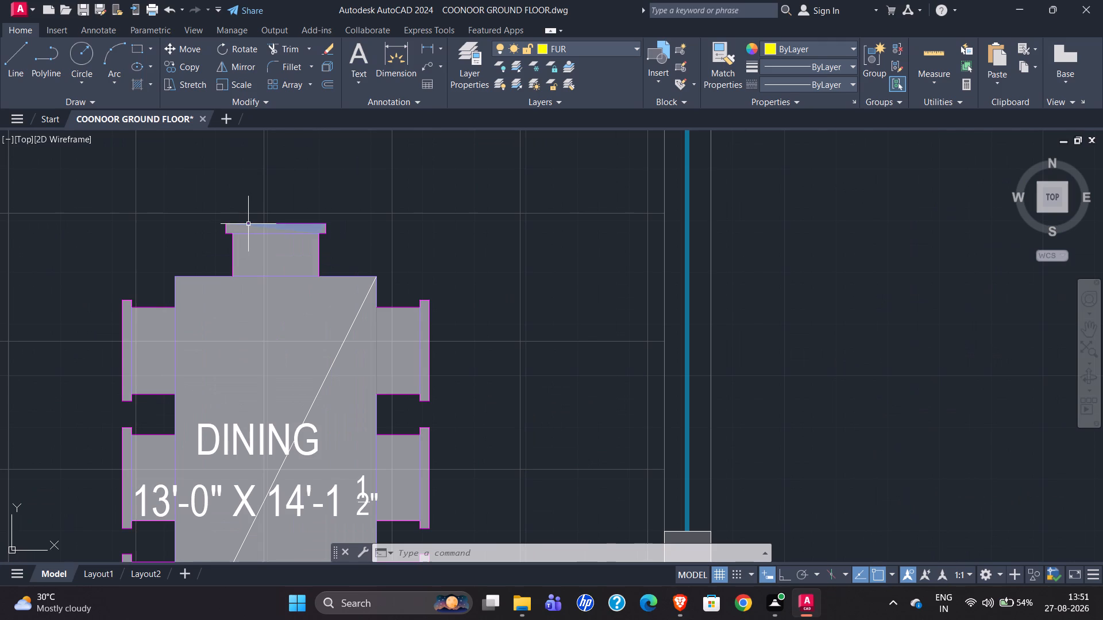
pyautogui.click(249, 223)
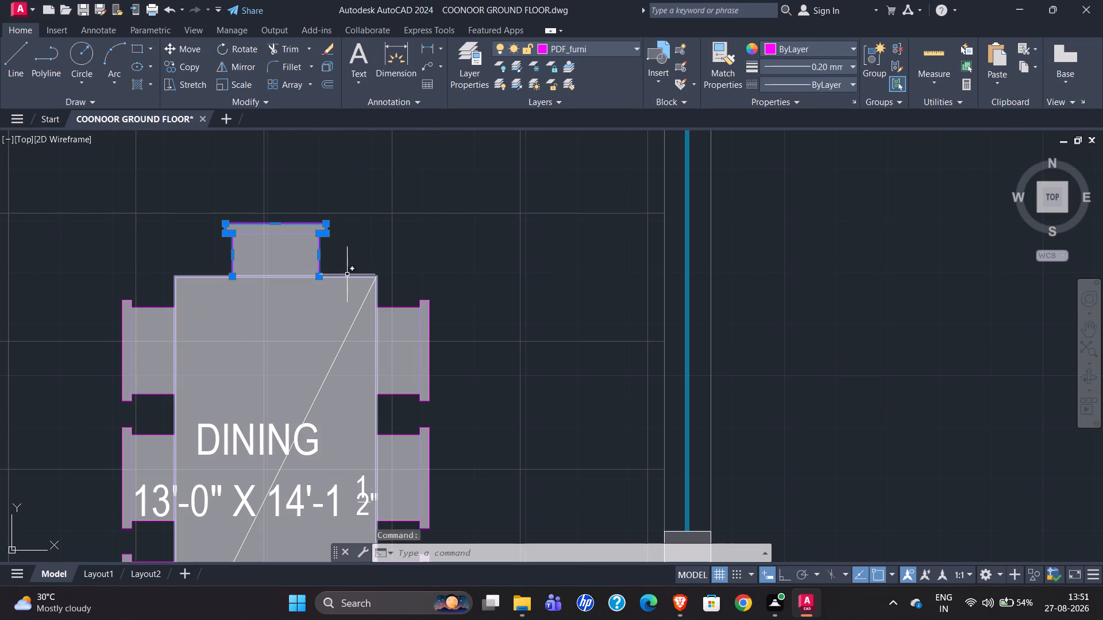
pyautogui.click(347, 274)
pyautogui.click(379, 296)
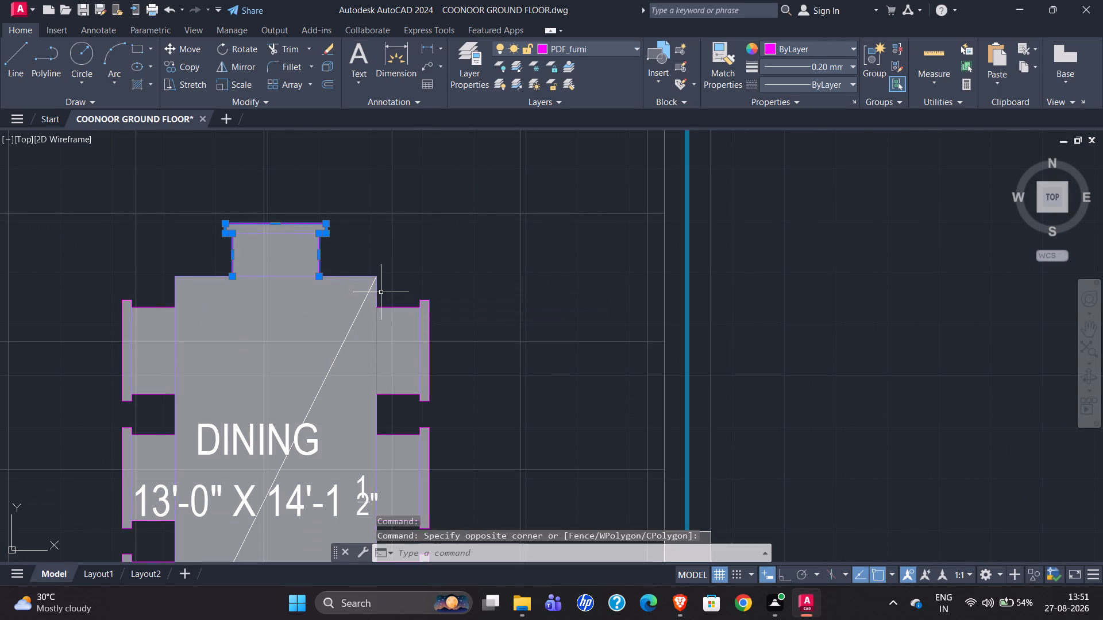
pyautogui.click(378, 289)
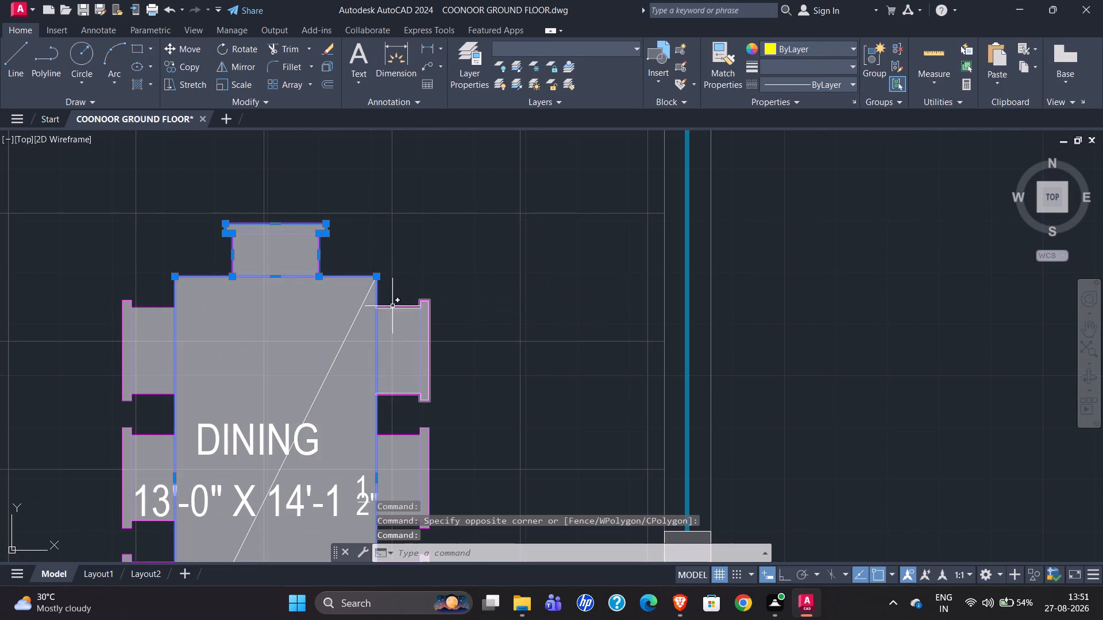
pyautogui.click(392, 306)
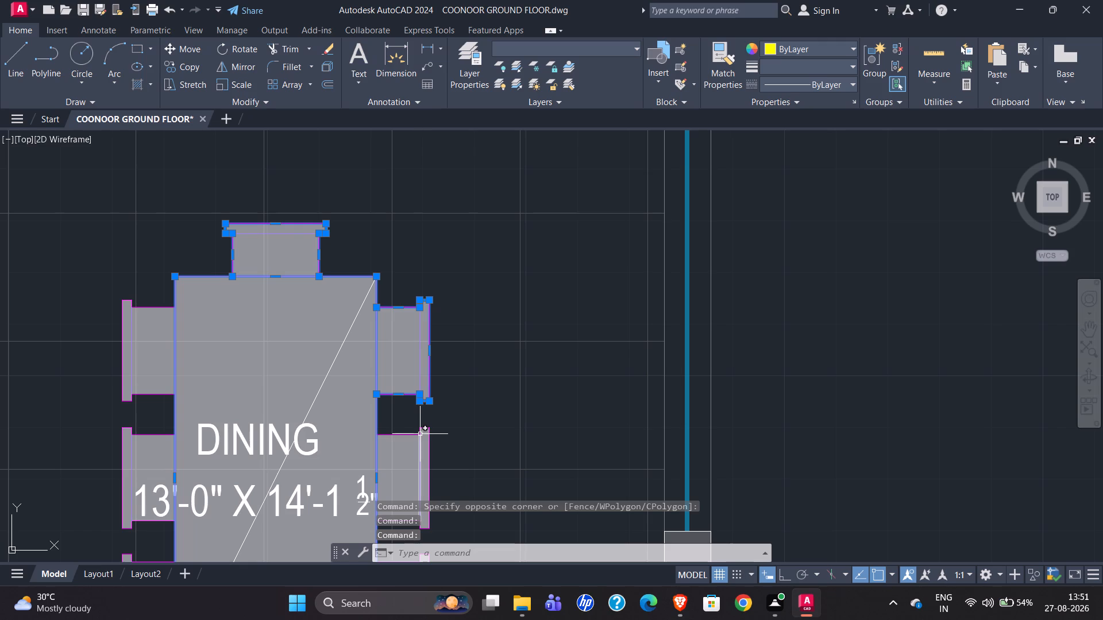
pyautogui.click(418, 434)
pyautogui.scroll(1, 442, 420)
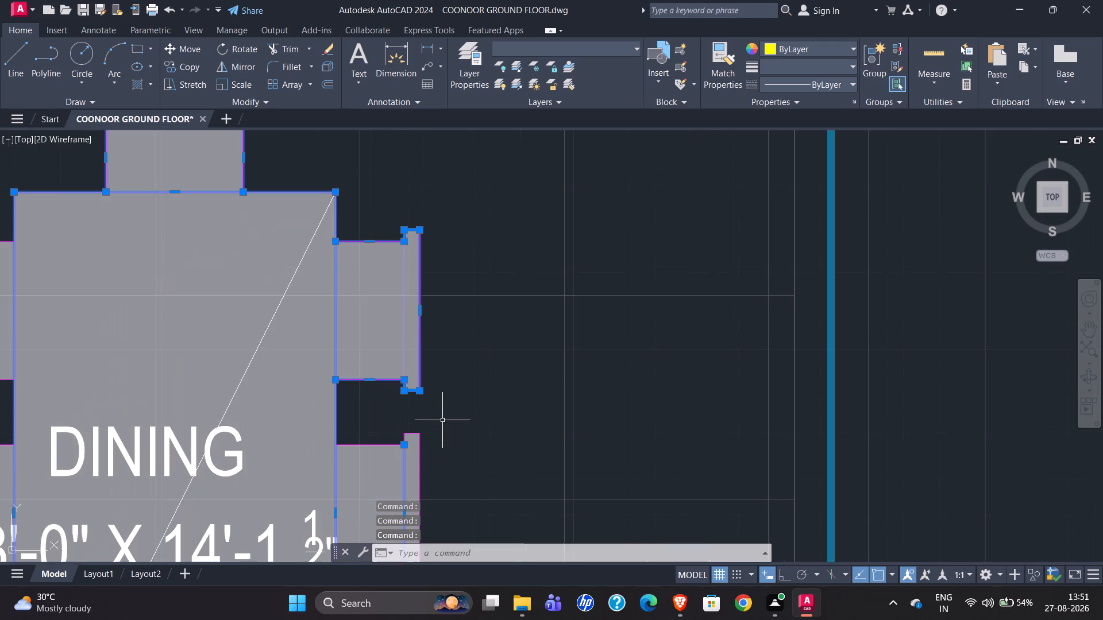
pyautogui.click(420, 460)
pyautogui.click(404, 319)
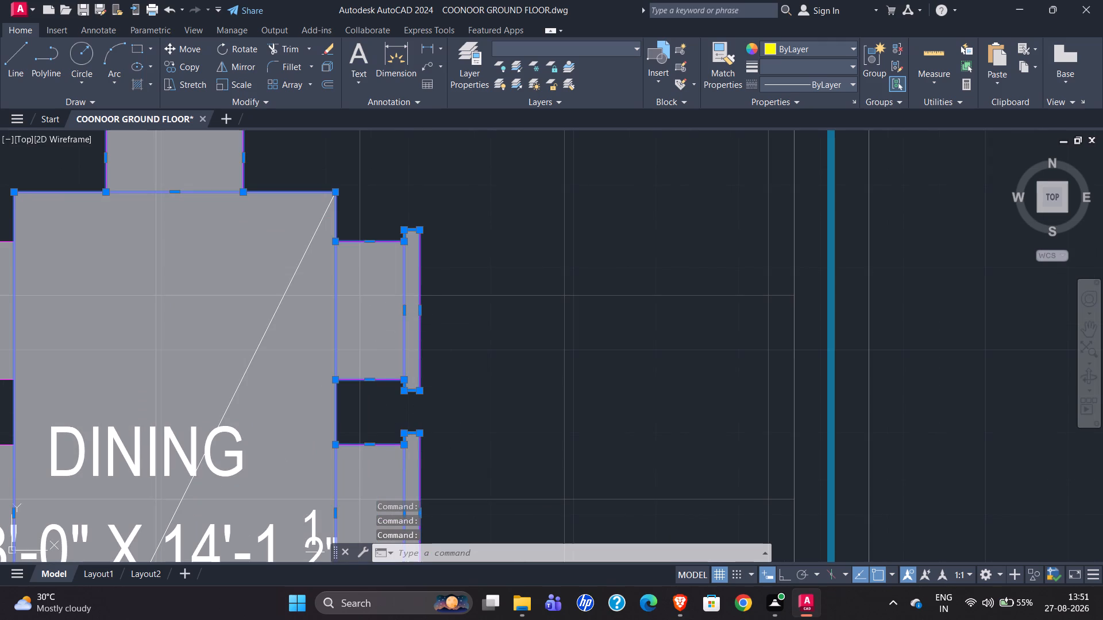
pyautogui.scroll(-1, 192, 198)
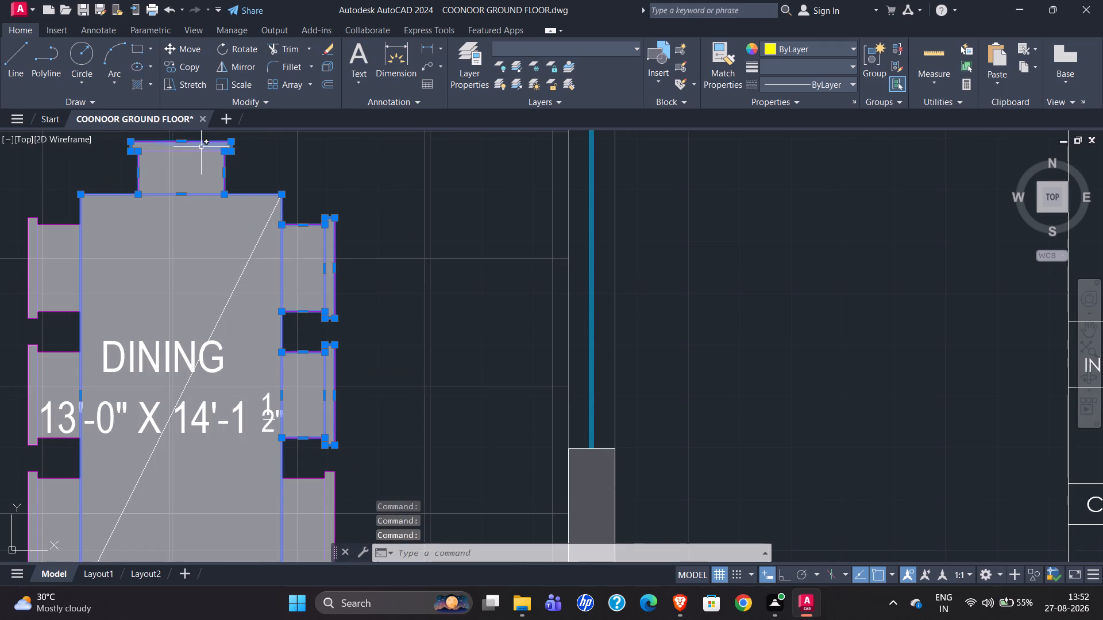
pyautogui.click(56, 224)
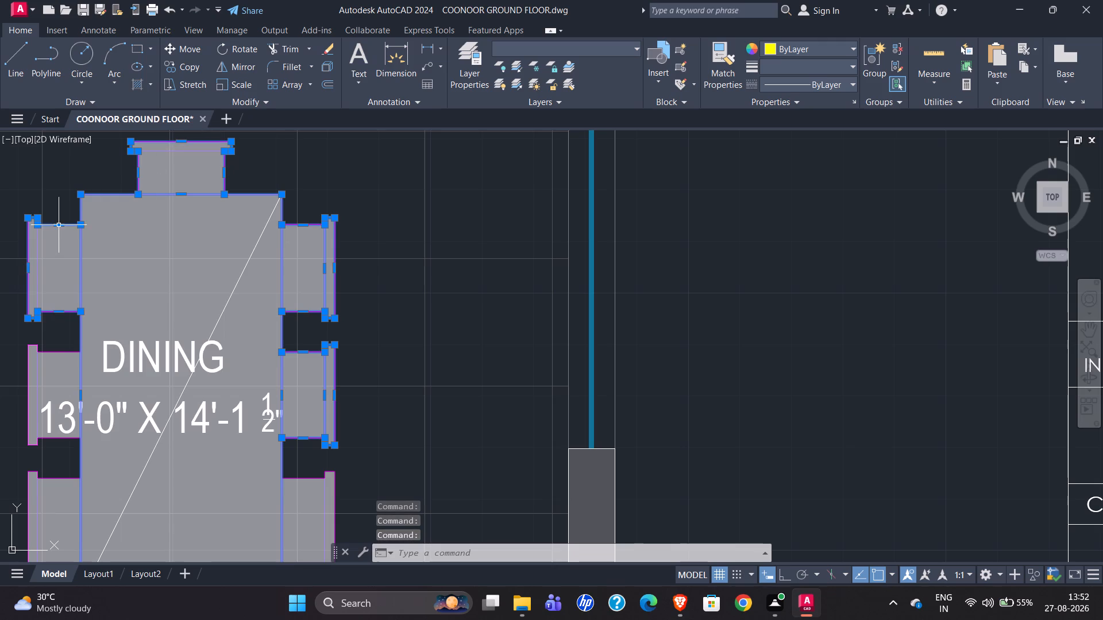
pyautogui.click(38, 269)
pyautogui.scroll(-1, 171, 173)
pyautogui.scroll(2, 73, 320)
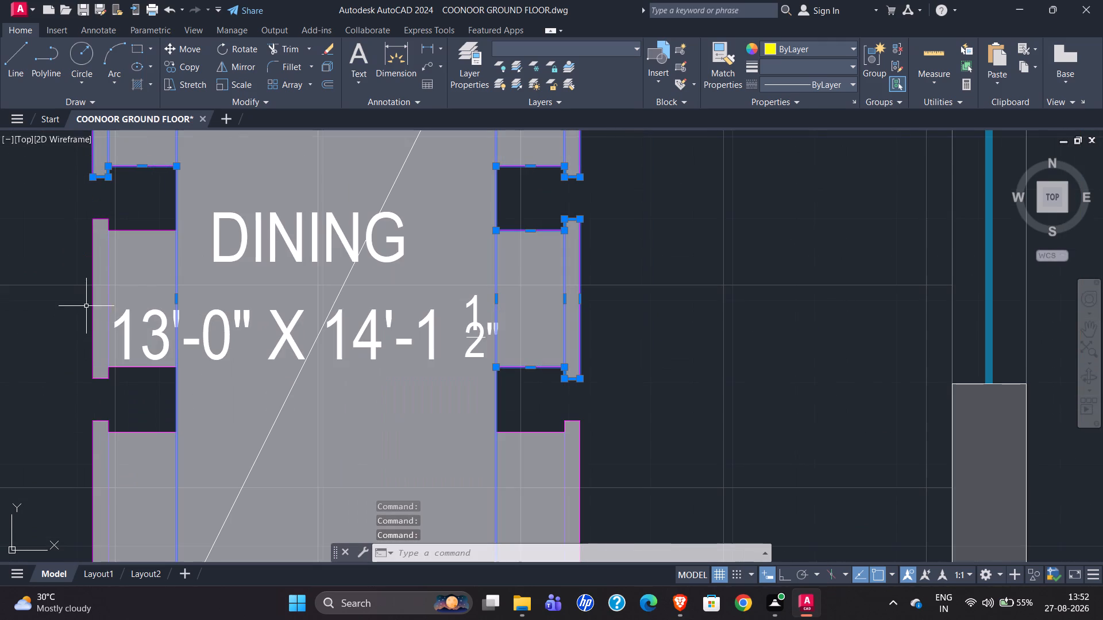
pyautogui.click(91, 301)
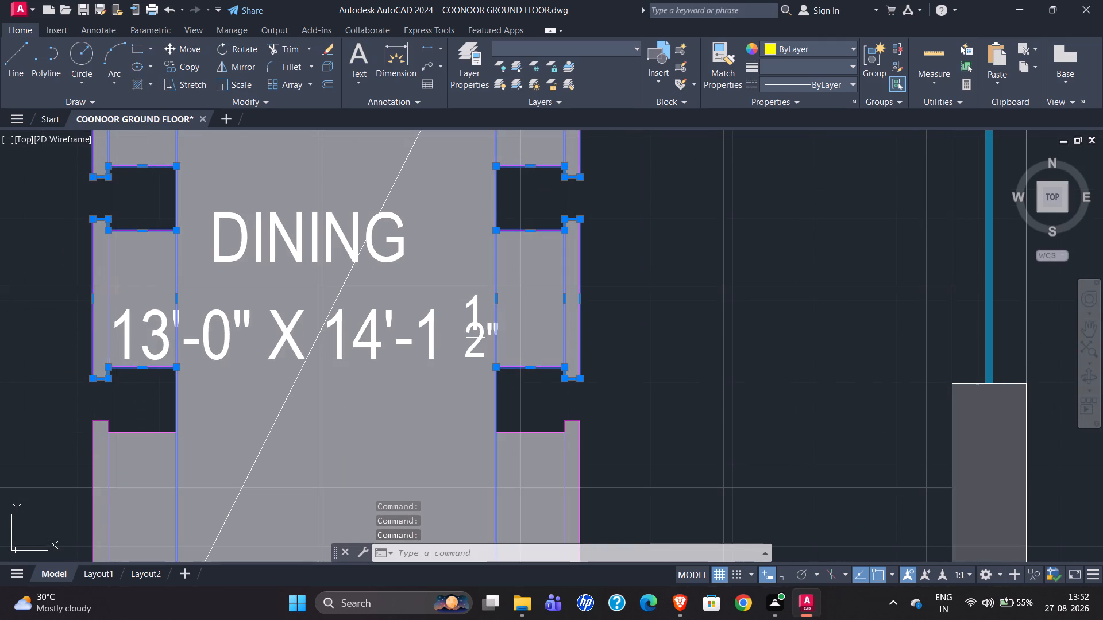
pyautogui.click(109, 289)
pyautogui.scroll(-1, 179, 212)
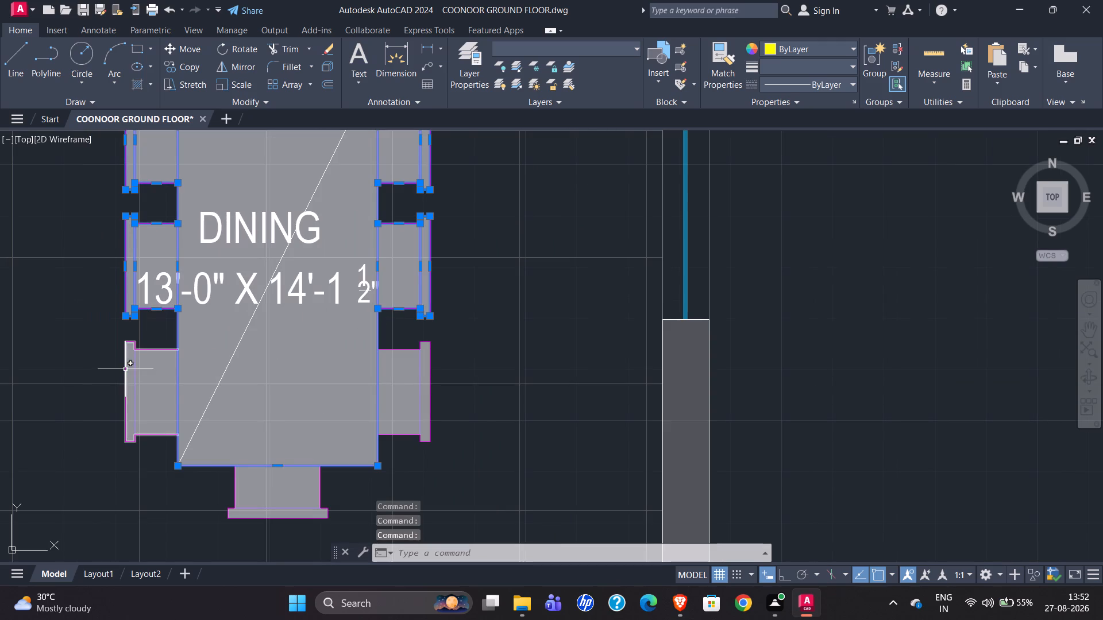
pyautogui.click(125, 369)
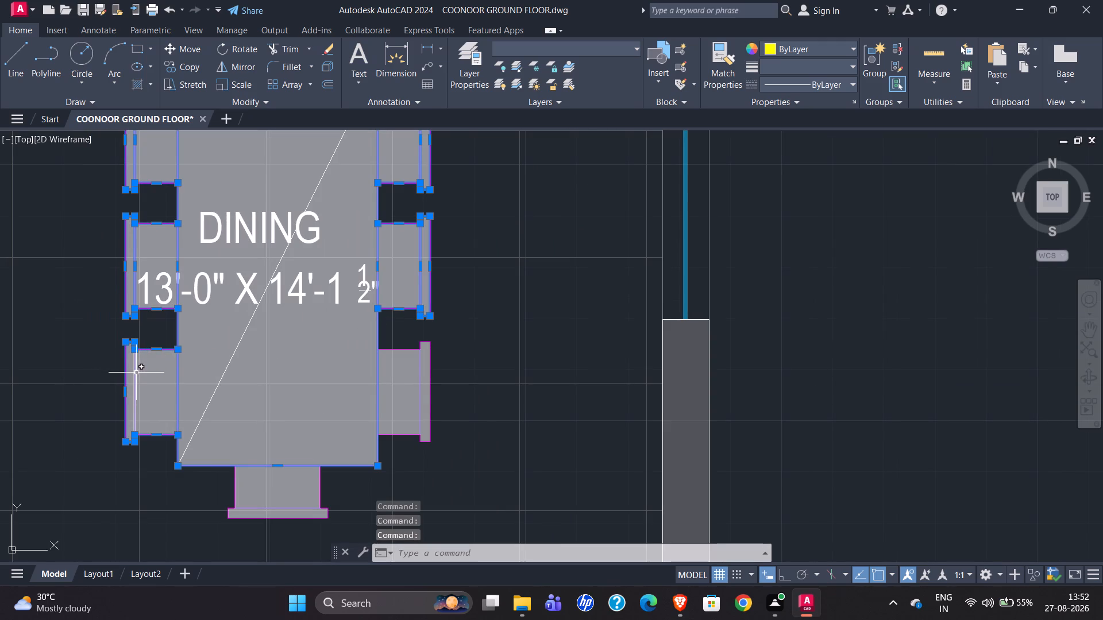
pyautogui.click(135, 373)
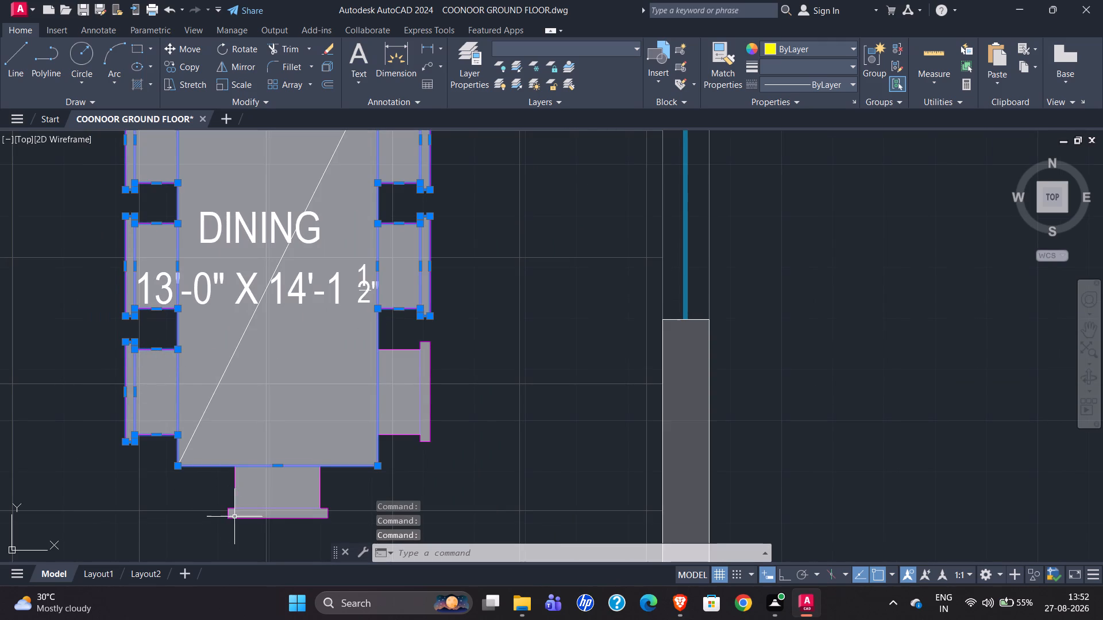
pyautogui.click(232, 518)
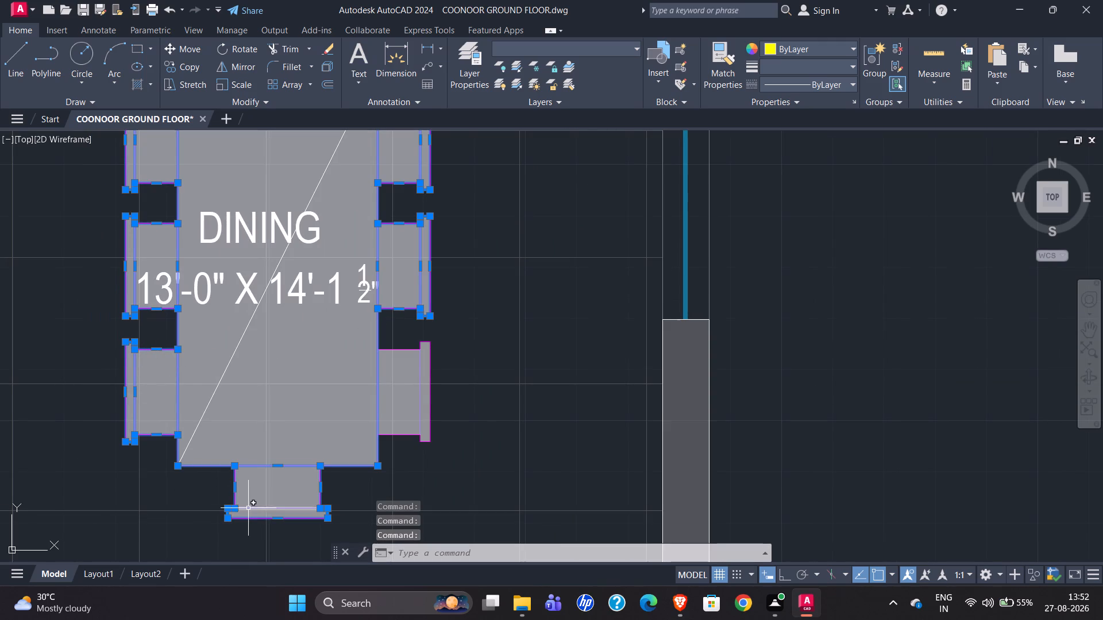
pyautogui.click(250, 509)
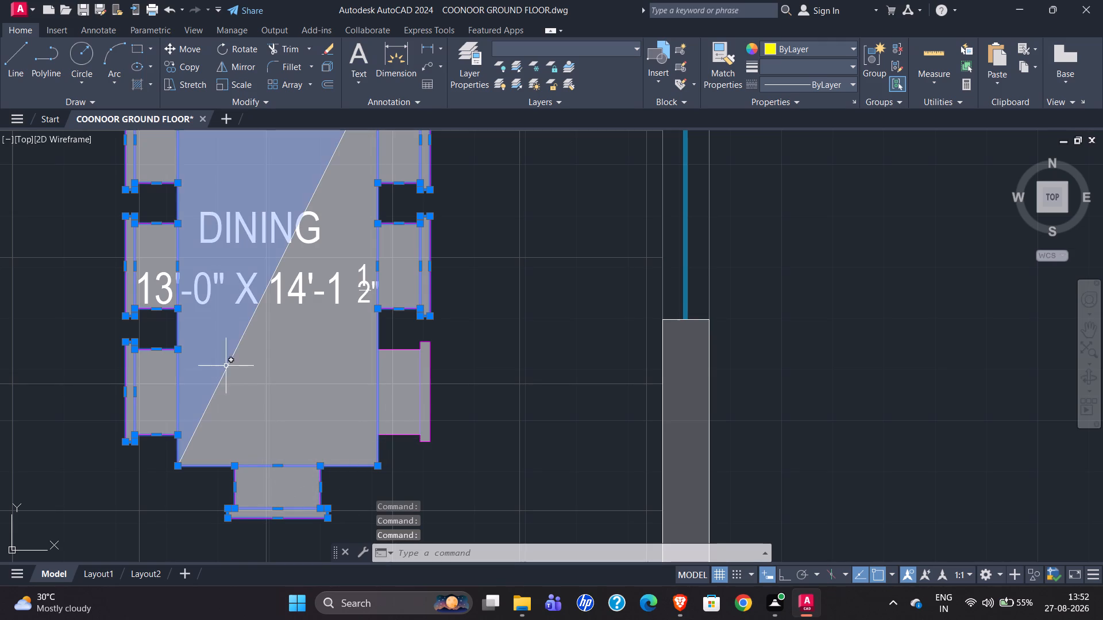
pyautogui.scroll(-2, 216, 420)
pyautogui.scroll(3, 219, 286)
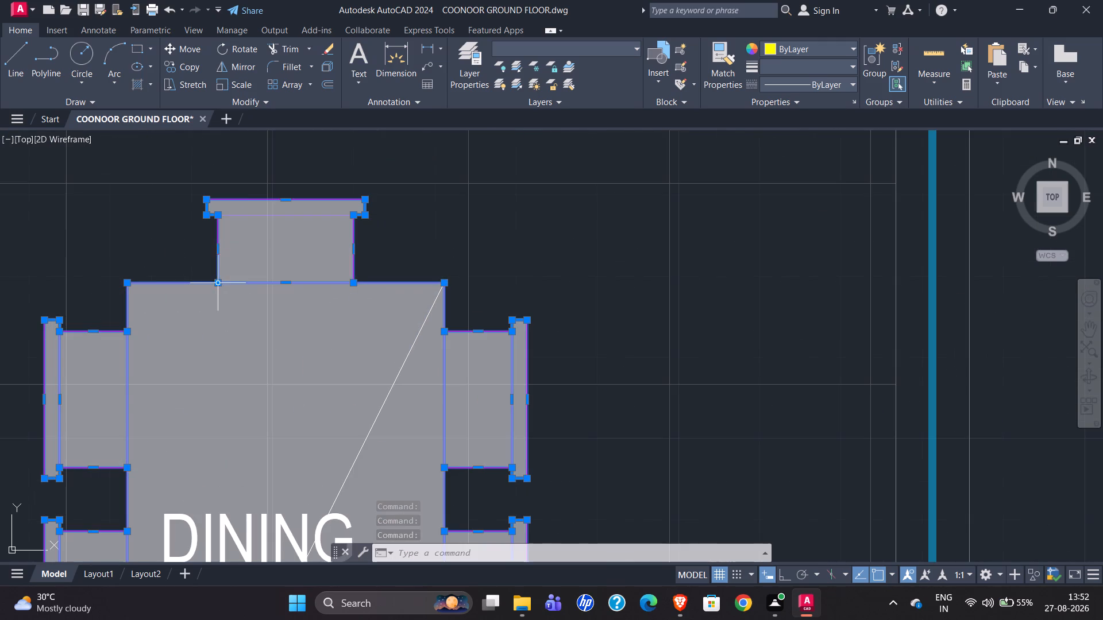
pyautogui.click(249, 215)
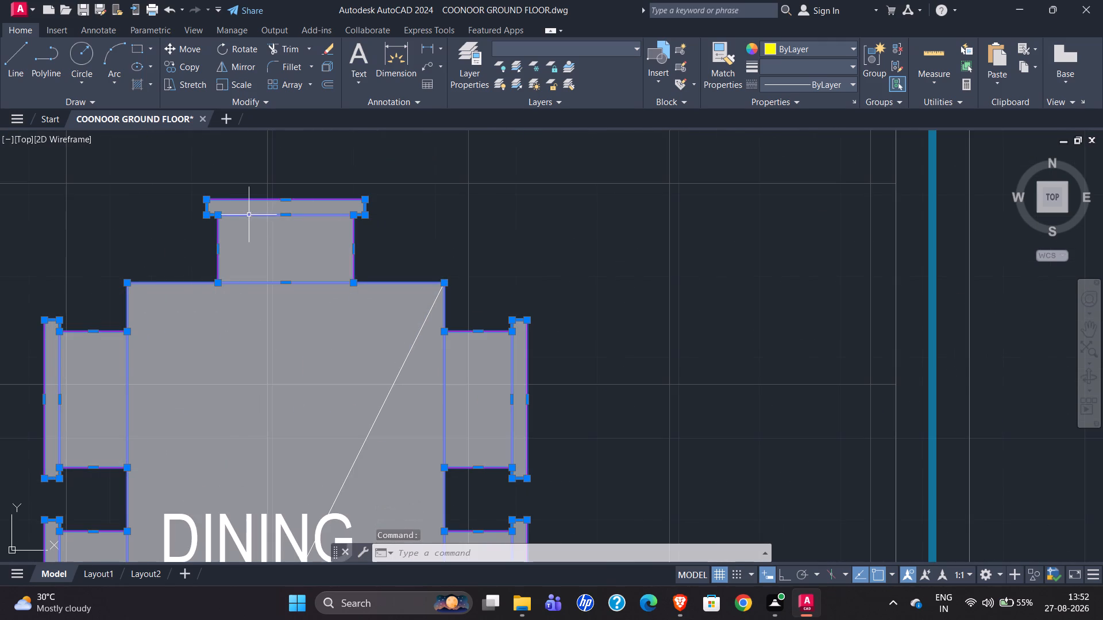
pyautogui.scroll(-4, 313, 218)
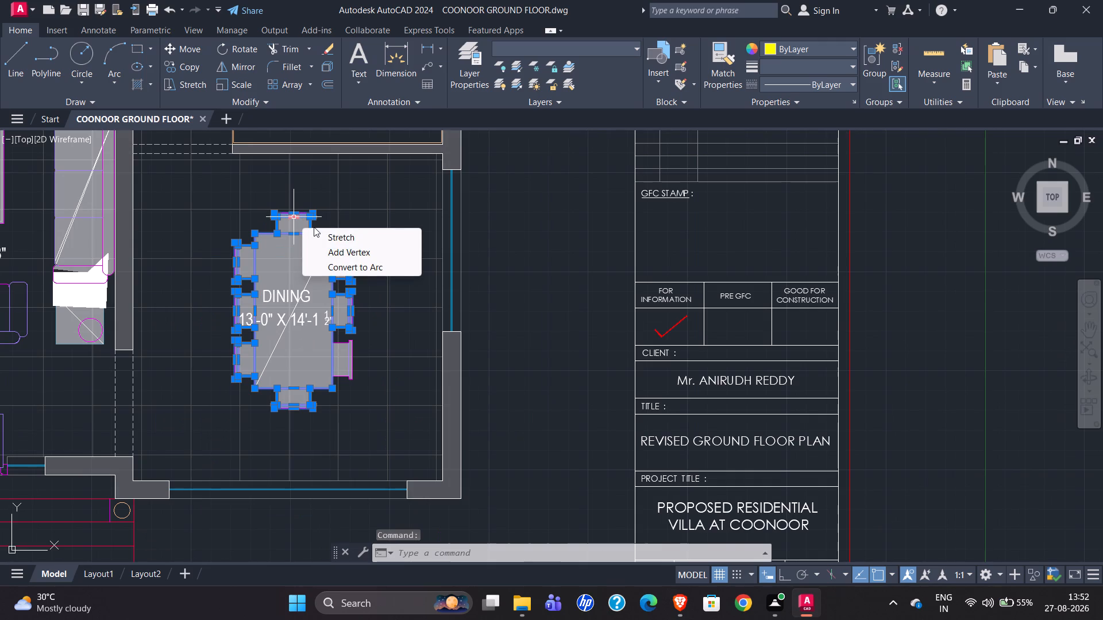
pyautogui.scroll(-2, 352, 319)
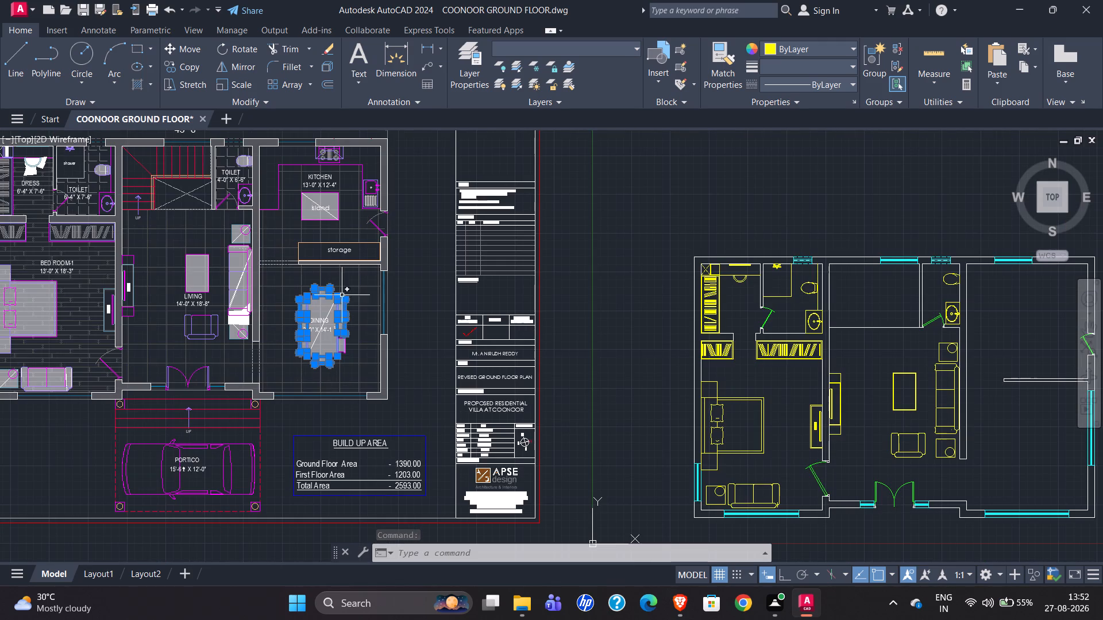
pyautogui.scroll(4, 312, 346)
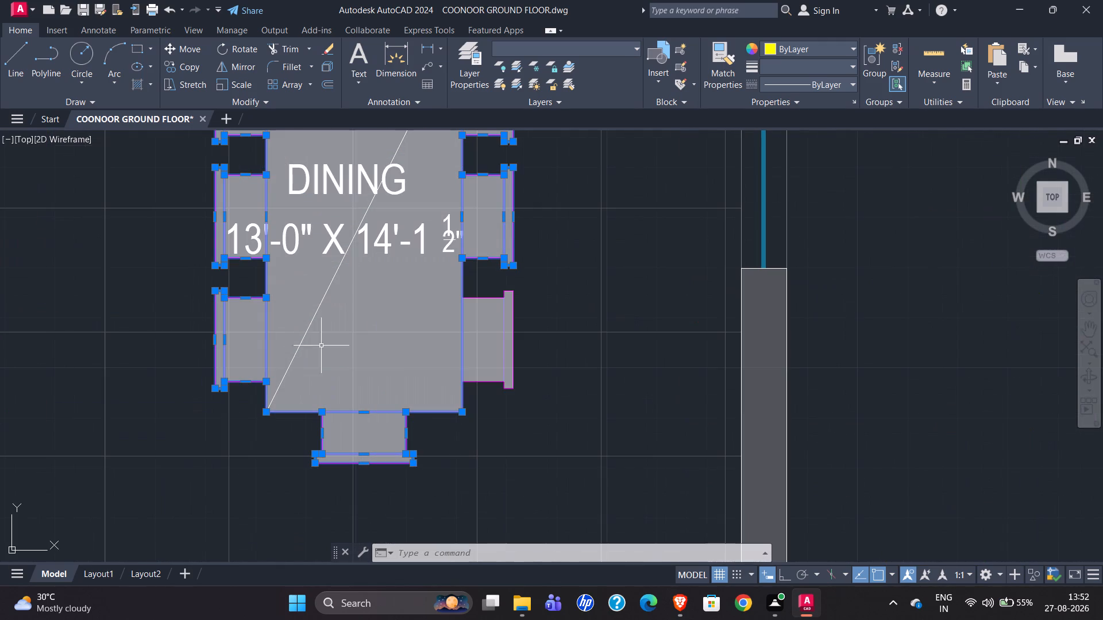
pyautogui.click(514, 335)
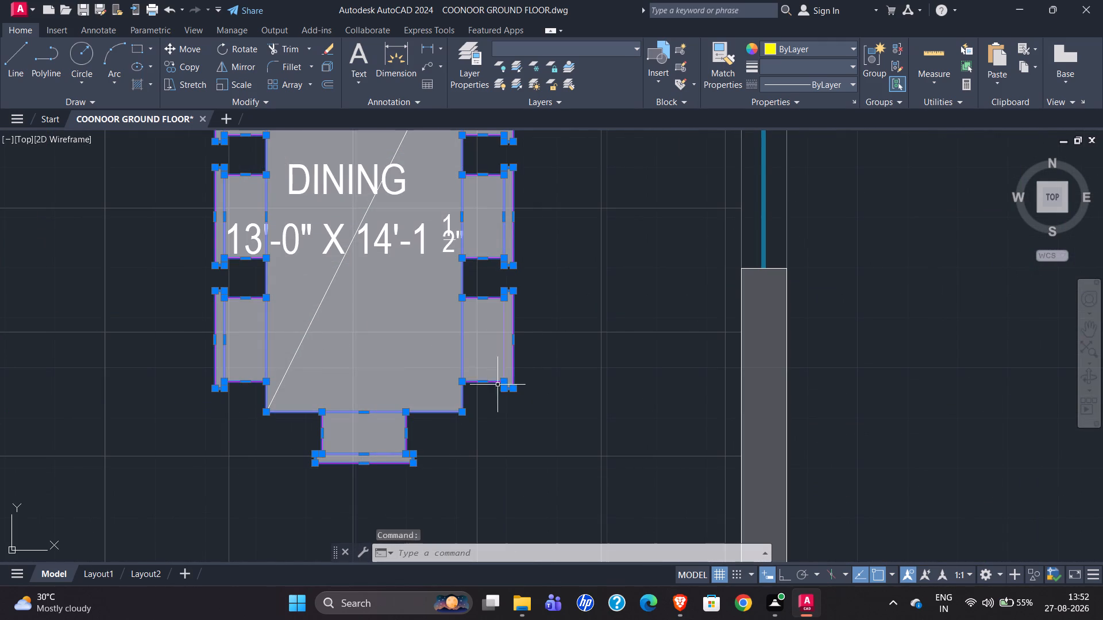
pyautogui.click(503, 335)
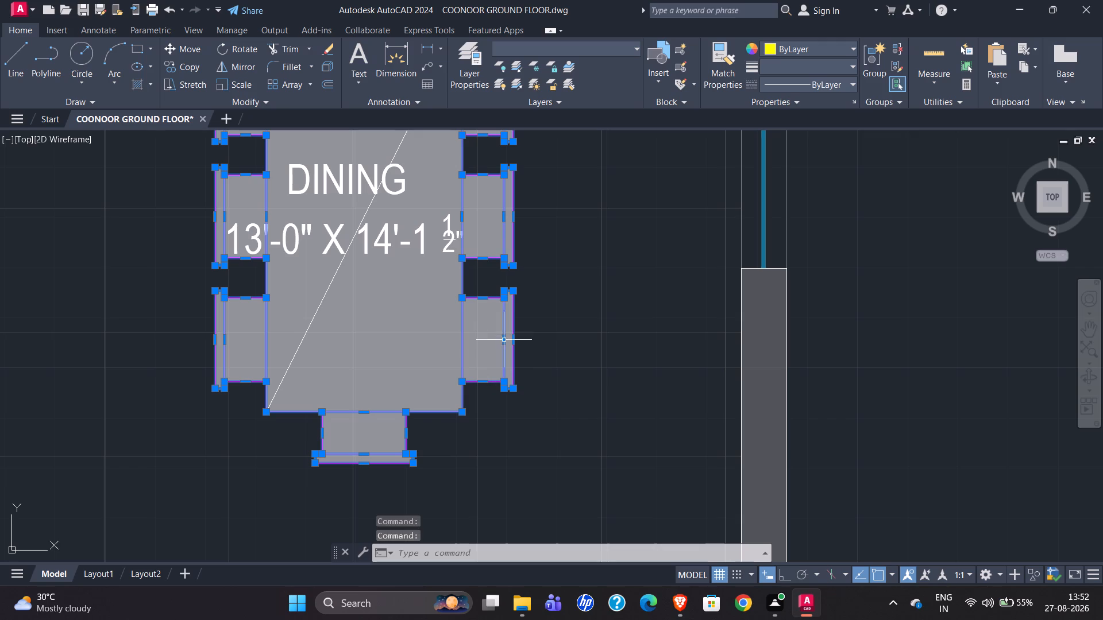
pyautogui.scroll(4, 458, 268)
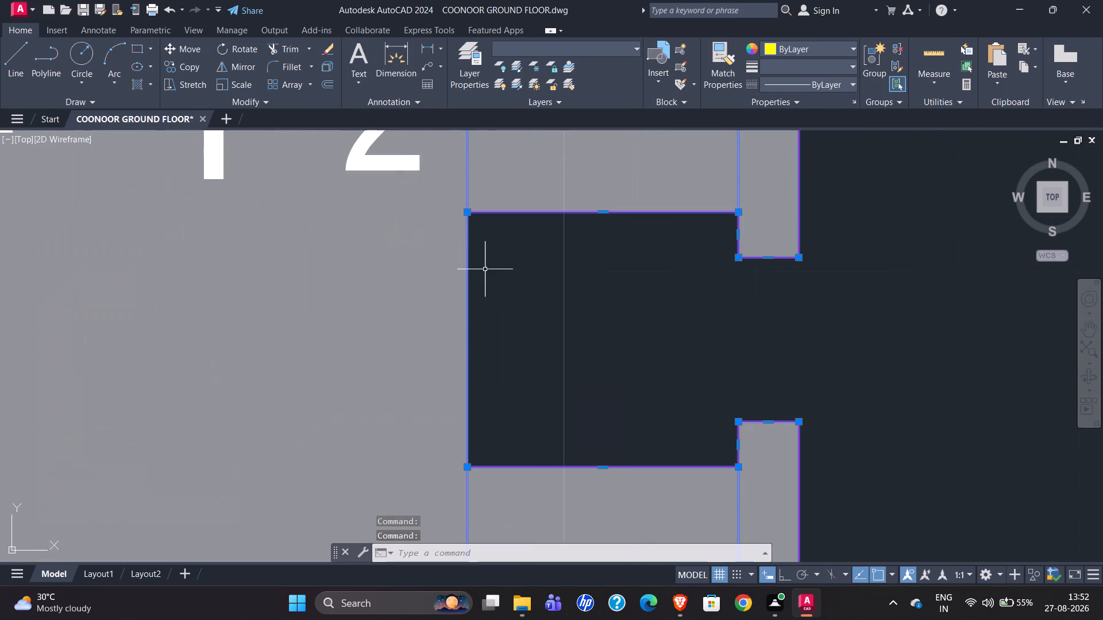
# Add the kitchen counter outline, the chimney hood lines and the complete hob above it to the reference plan selection.
pyautogui.scroll(-5, 475, 281)
pyautogui.scroll(-1, 437, 382)
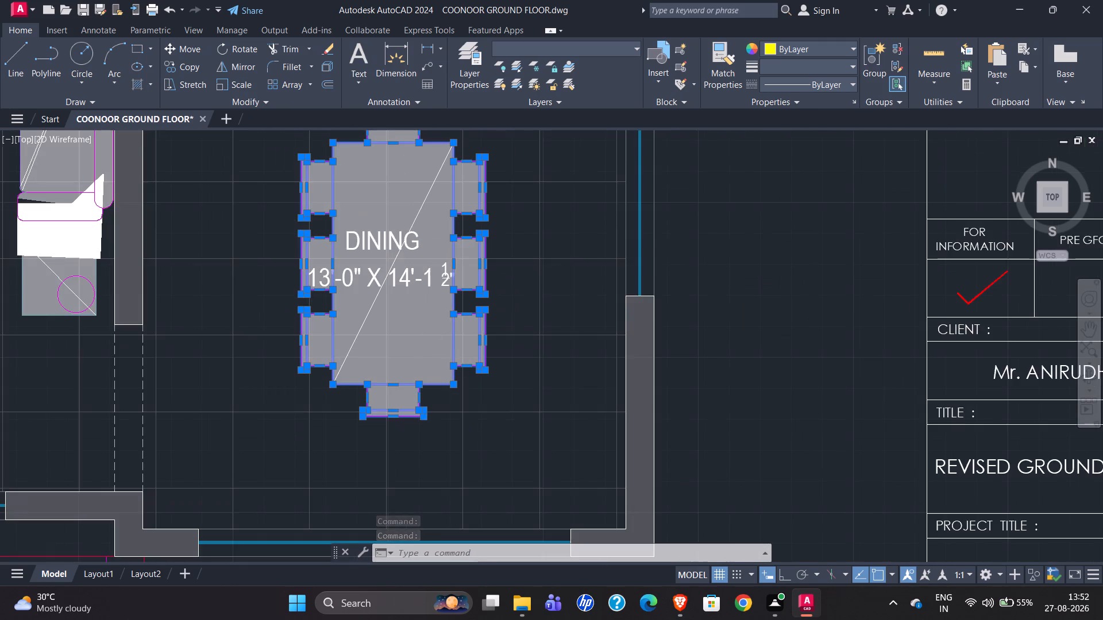
pyautogui.scroll(-1, 435, 387)
pyautogui.scroll(-1, 383, 339)
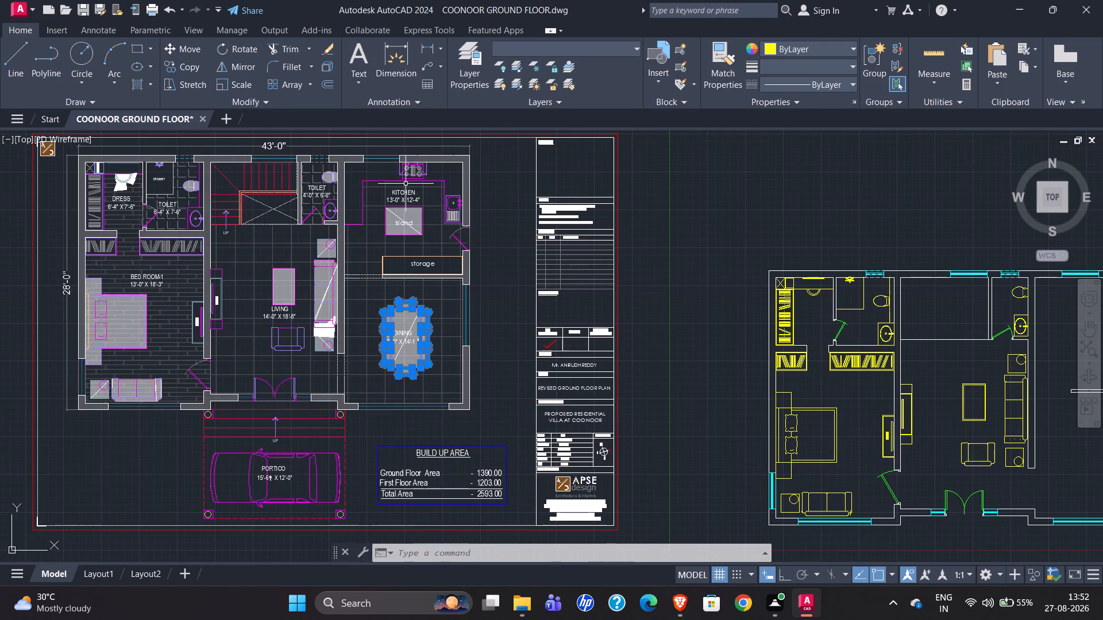
pyautogui.scroll(4, 354, 172)
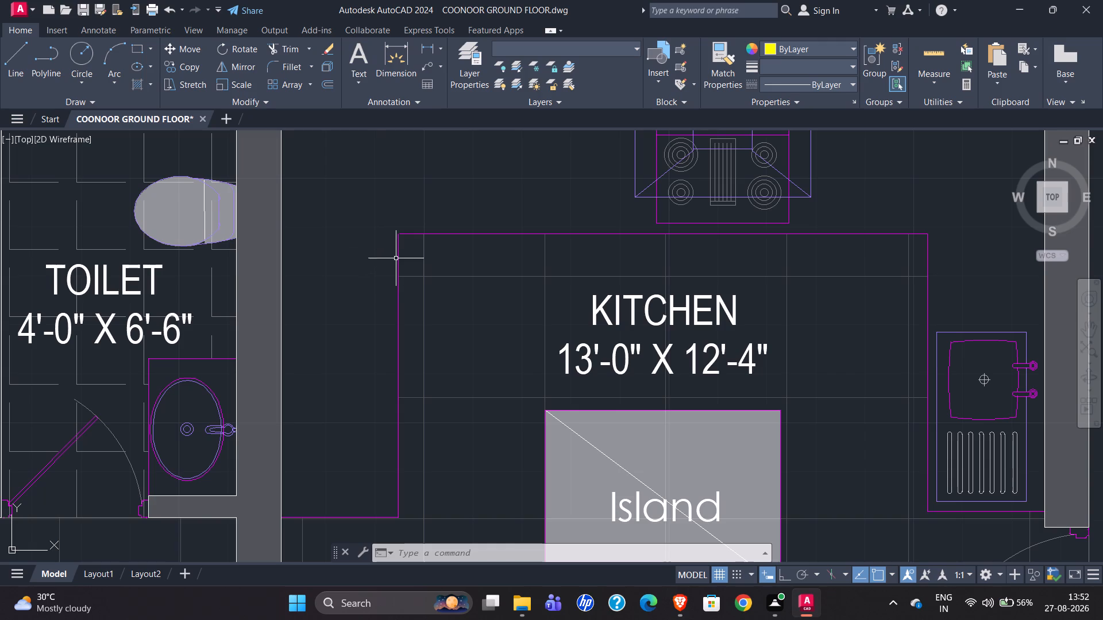
pyautogui.click(398, 241)
pyautogui.scroll(-1, 362, 260)
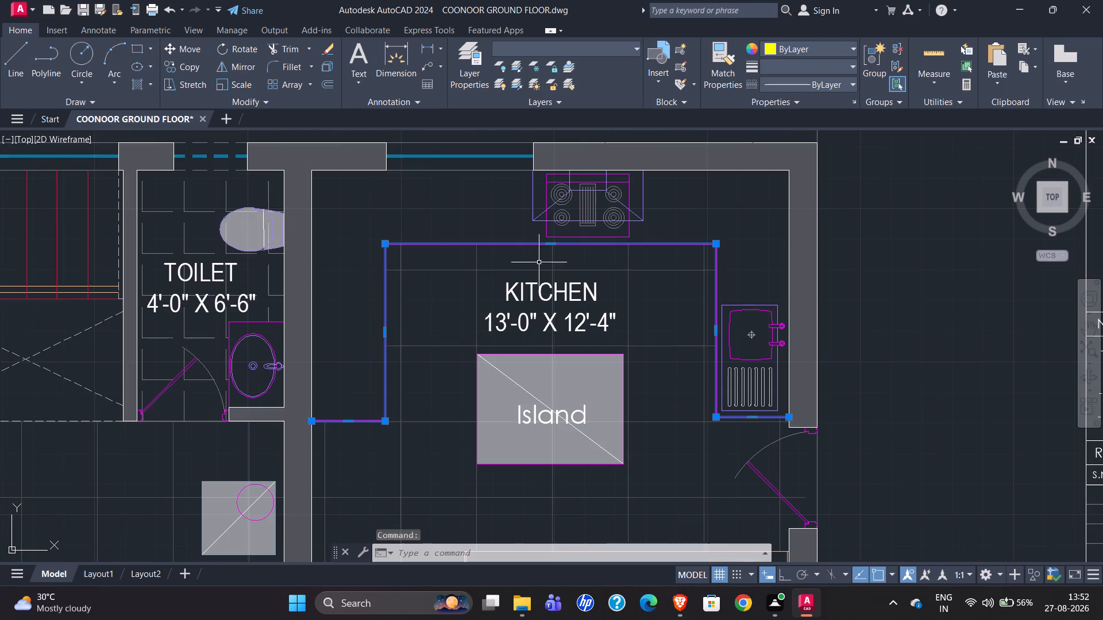
pyautogui.click(637, 221)
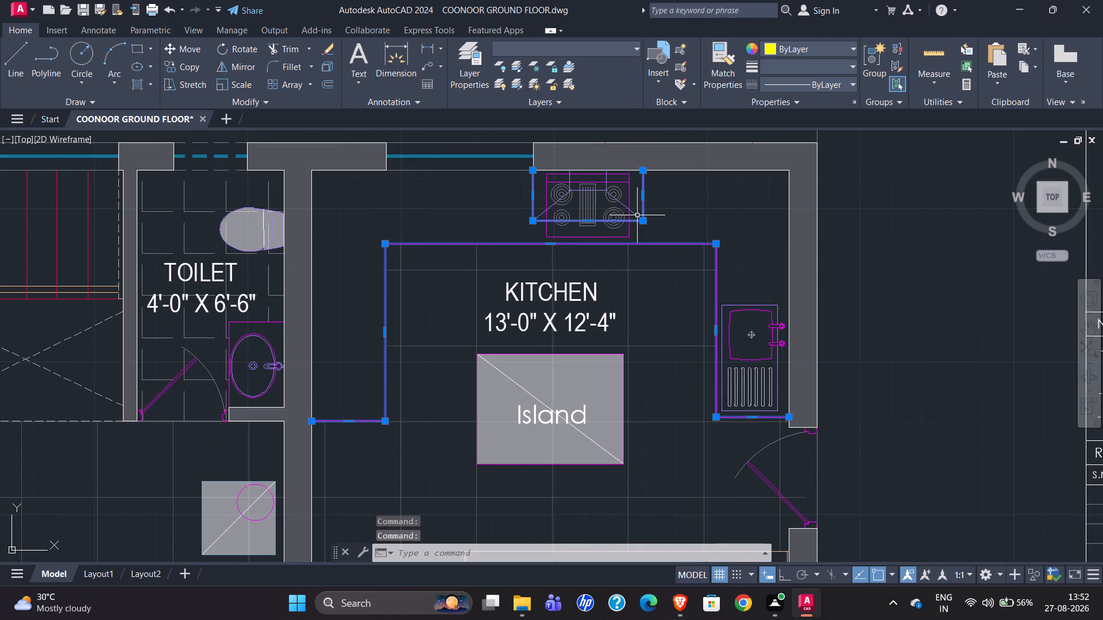
pyautogui.click(637, 215)
pyautogui.click(580, 190)
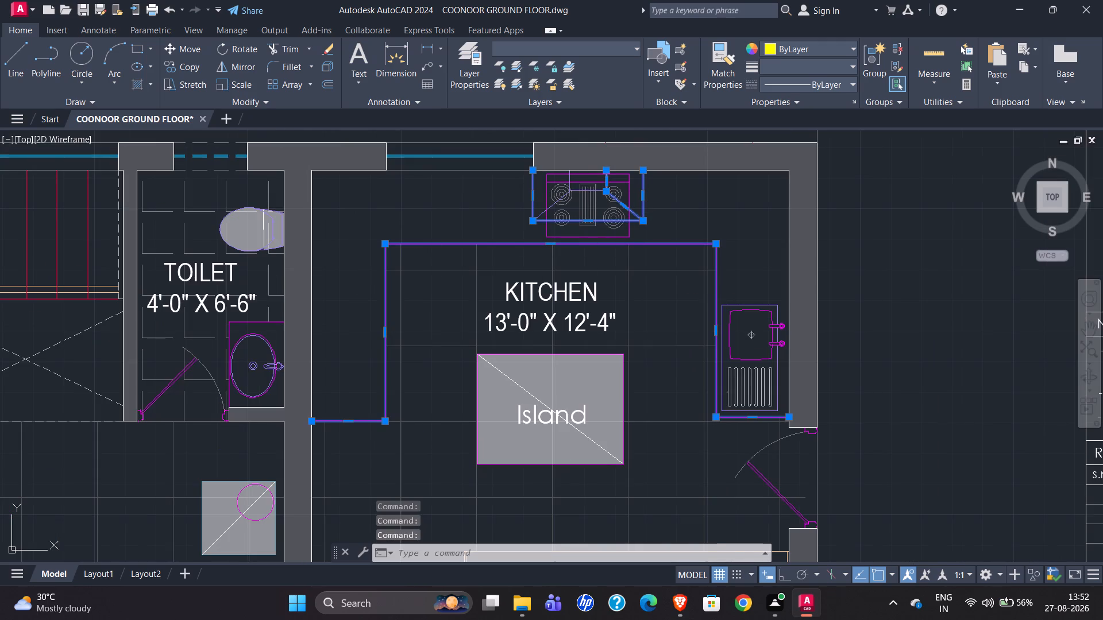
pyautogui.scroll(3, 568, 179)
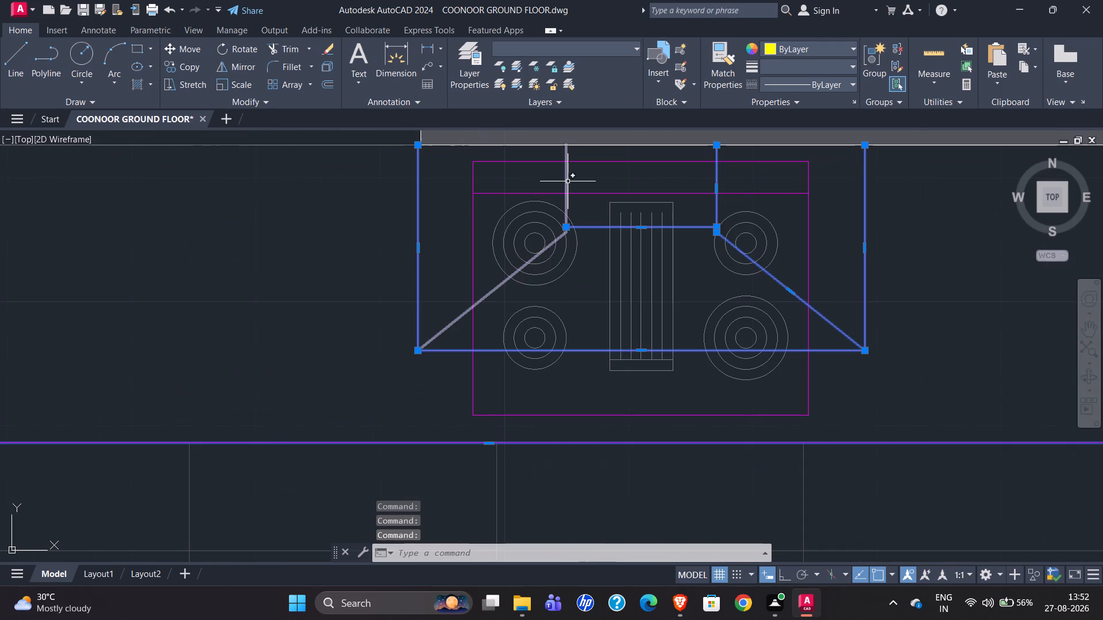
pyautogui.click(568, 181)
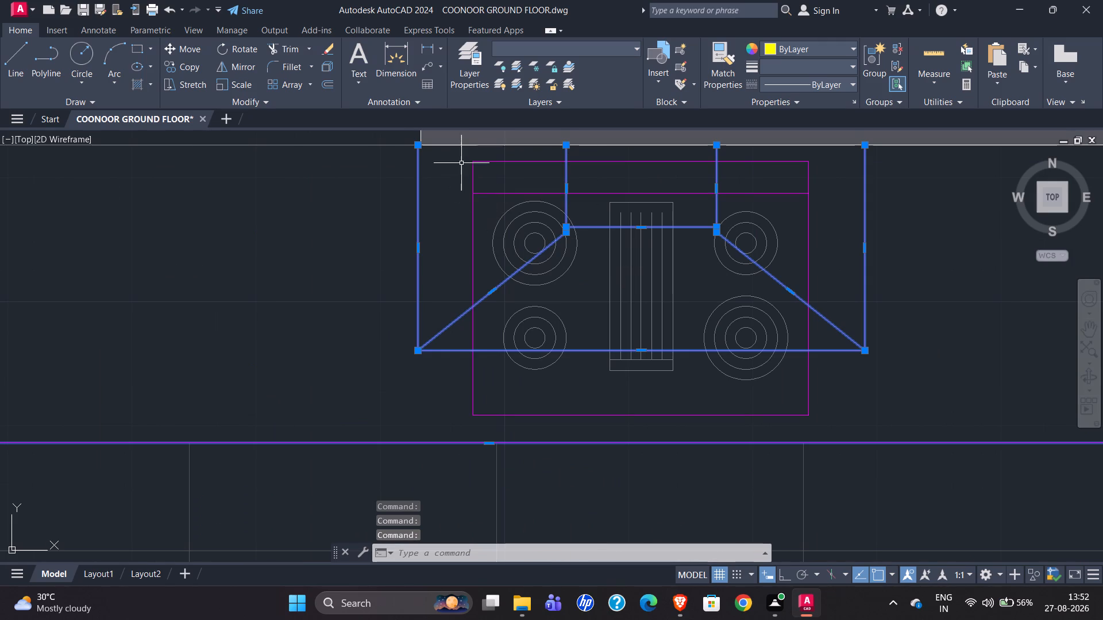
pyautogui.click(461, 158)
pyautogui.click(828, 428)
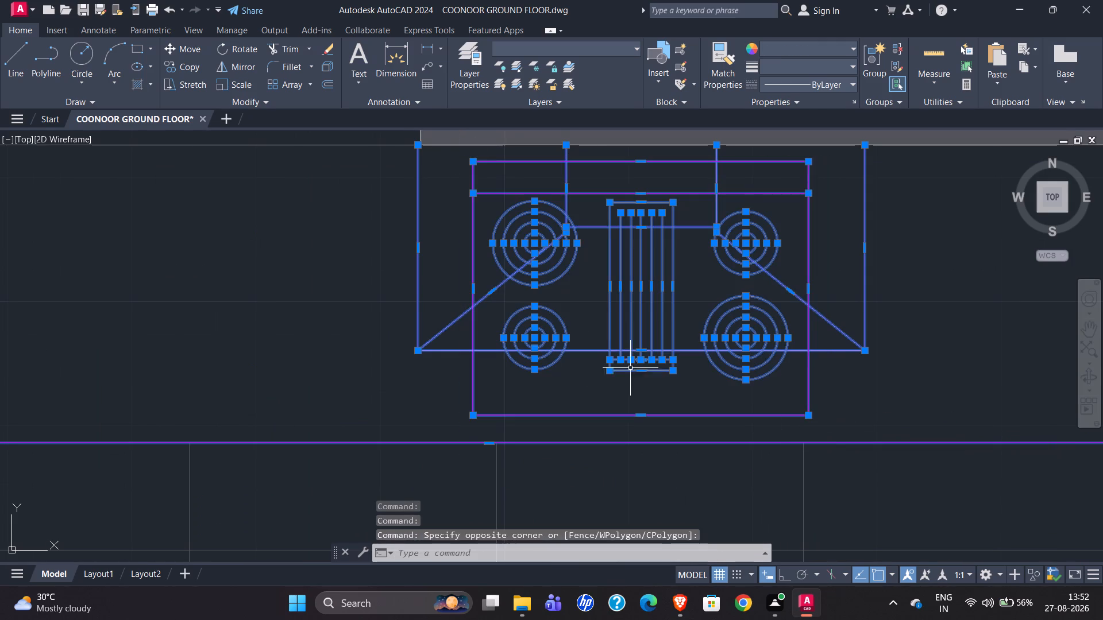
# Add the kitchen sink with its taps and drainboard, beside the outer wall, to the selection.
pyautogui.scroll(-3, 354, 220)
pyautogui.scroll(3, 582, 441)
pyautogui.scroll(-1, 509, 432)
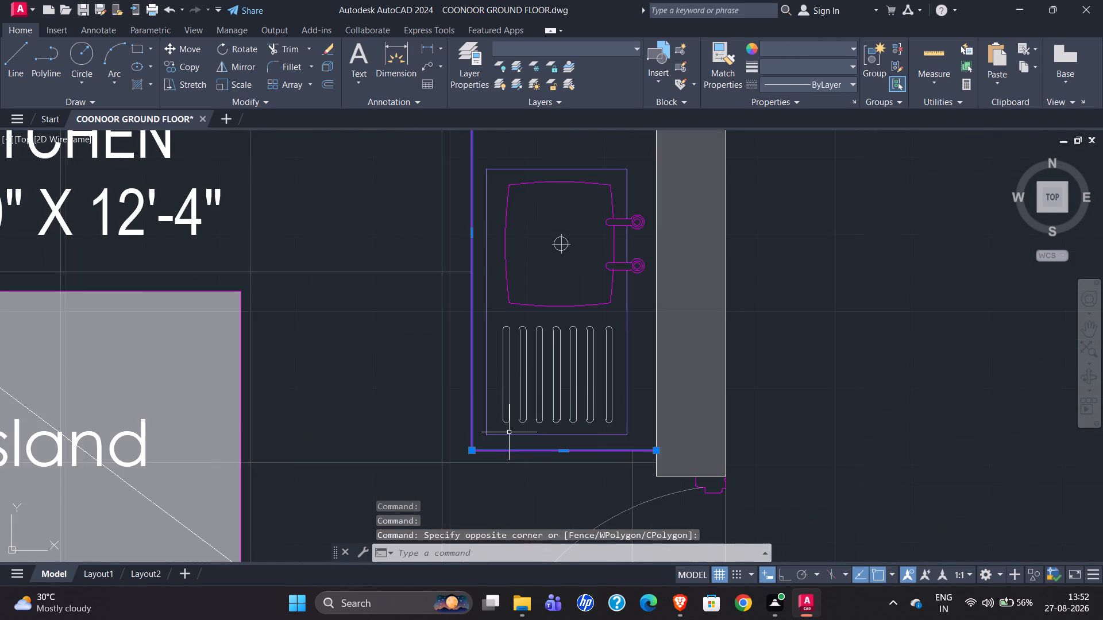
pyautogui.click(480, 163)
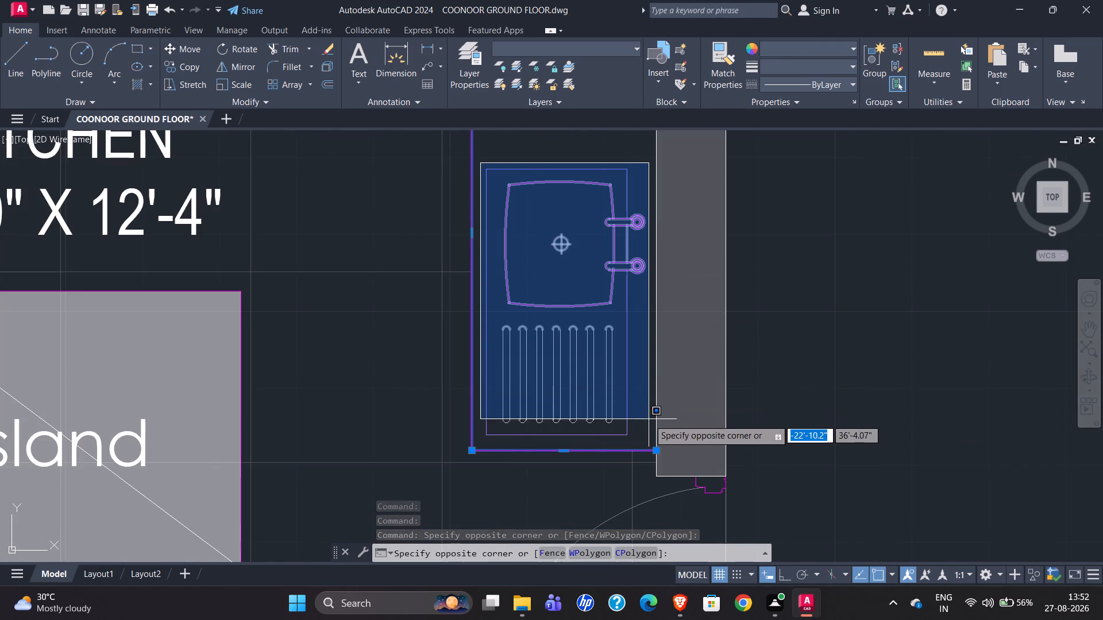
pyautogui.click(649, 445)
# Add both the outer and inner rectangles of the storage unit between kitchen and dining to the selection.
pyautogui.scroll(-4, 482, 268)
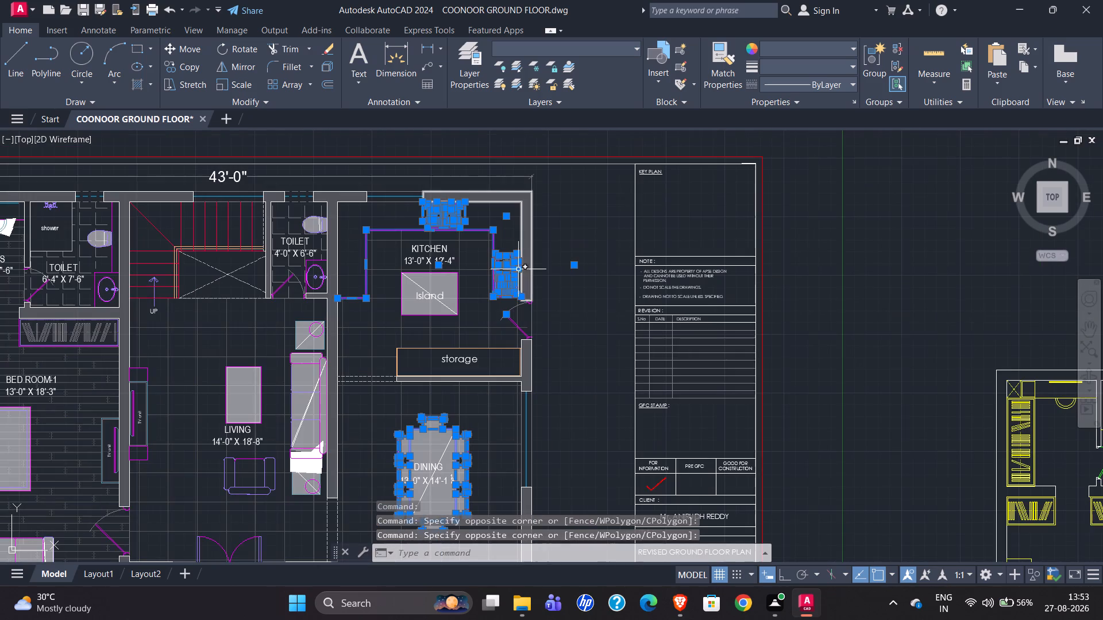
pyautogui.scroll(3, 448, 375)
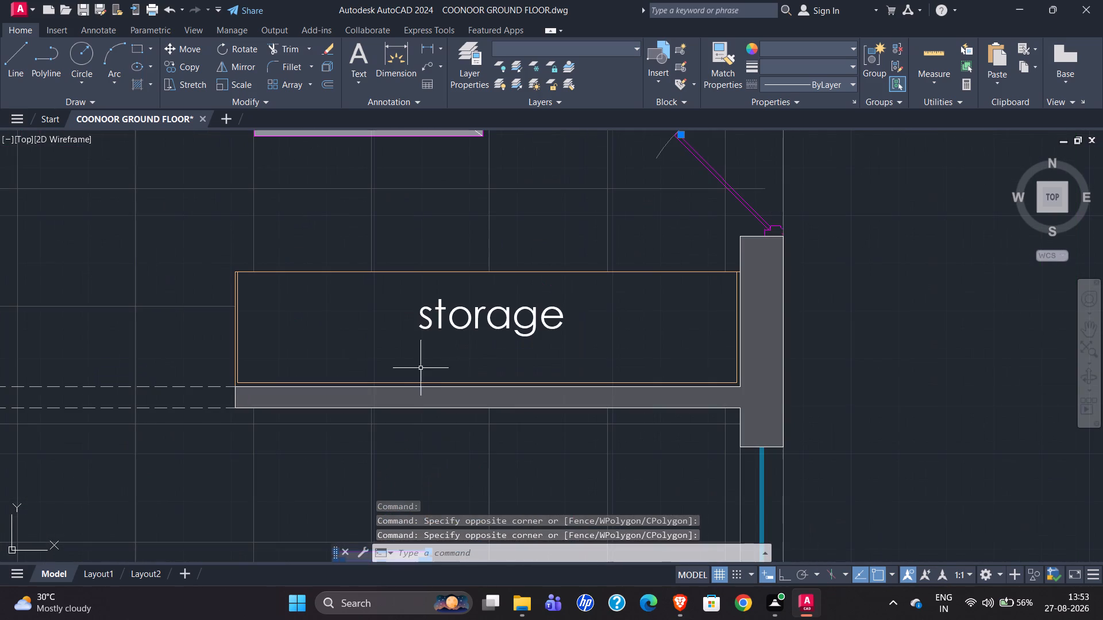
pyautogui.scroll(3, 234, 330)
pyautogui.click(233, 331)
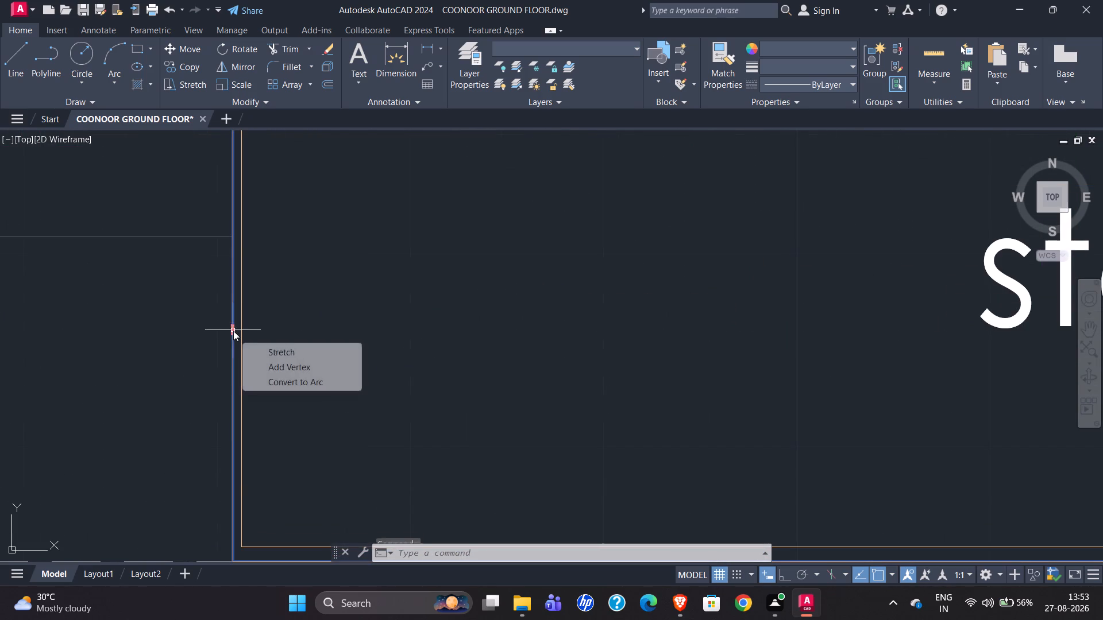
pyautogui.click(243, 319)
pyautogui.scroll(-2, 326, 217)
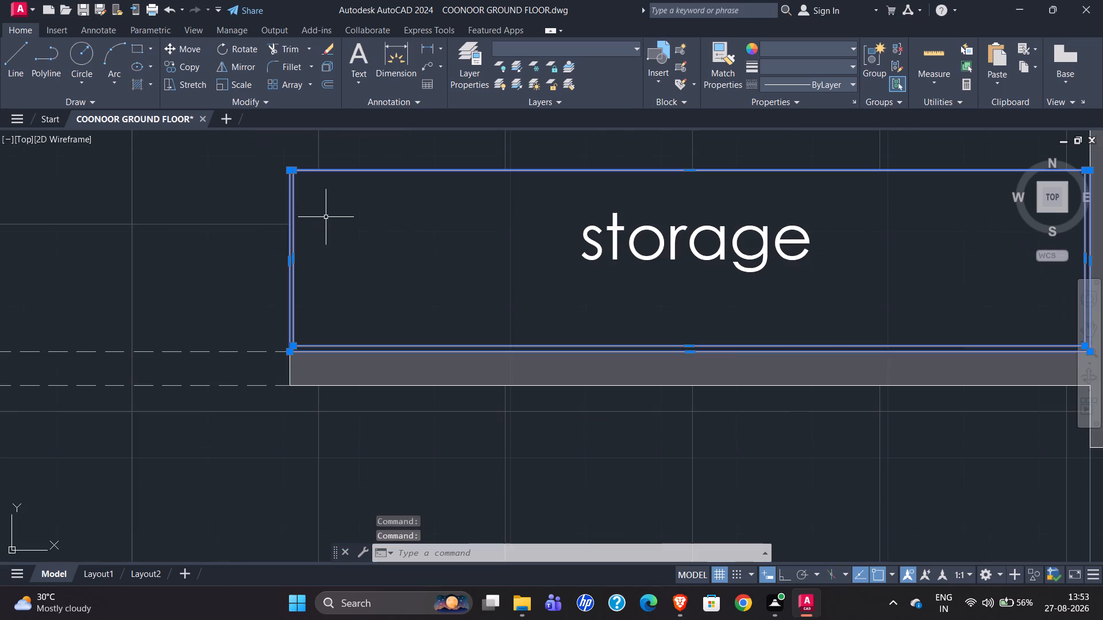
pyautogui.scroll(4, 299, 362)
pyautogui.scroll(-4, 186, 320)
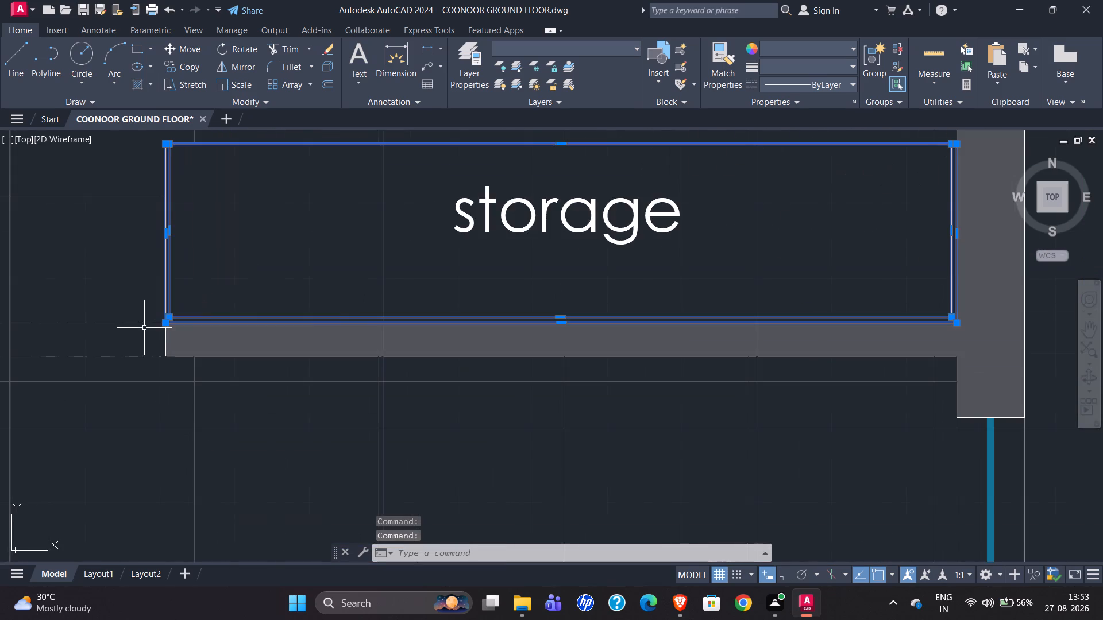
pyautogui.scroll(-2, 346, 330)
pyautogui.scroll(-2, 468, 343)
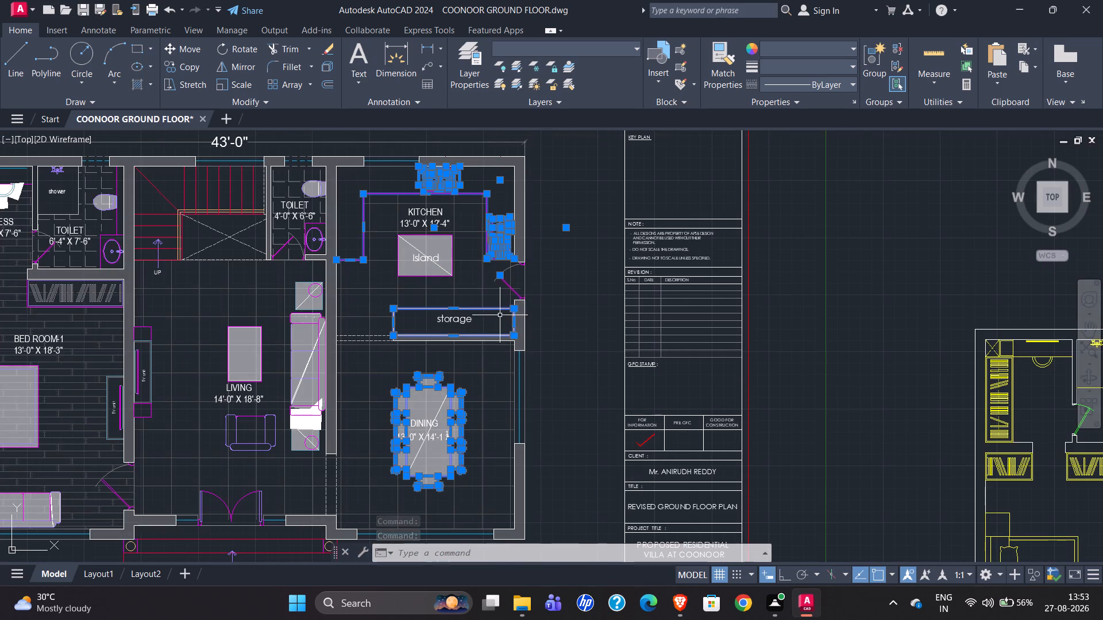
# Copy the selected kitchen, storage and dining pieces, based at the storage unit's lower outer corner, into empty space above the new plan.
pyautogui.scroll(-1, 404, 162)
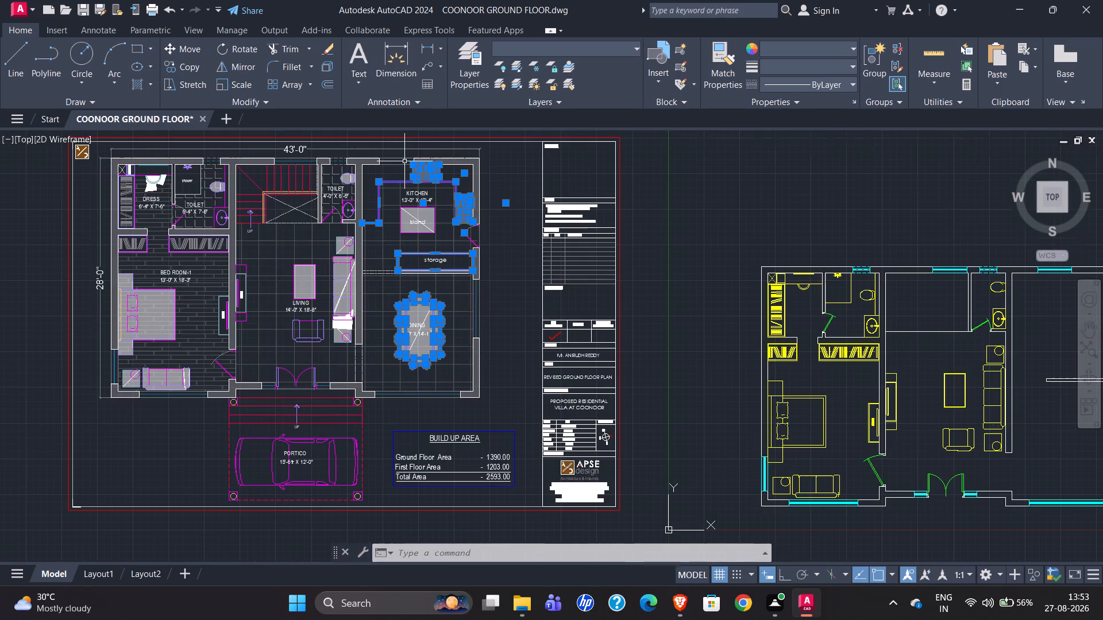
pyautogui.scroll(4, 424, 365)
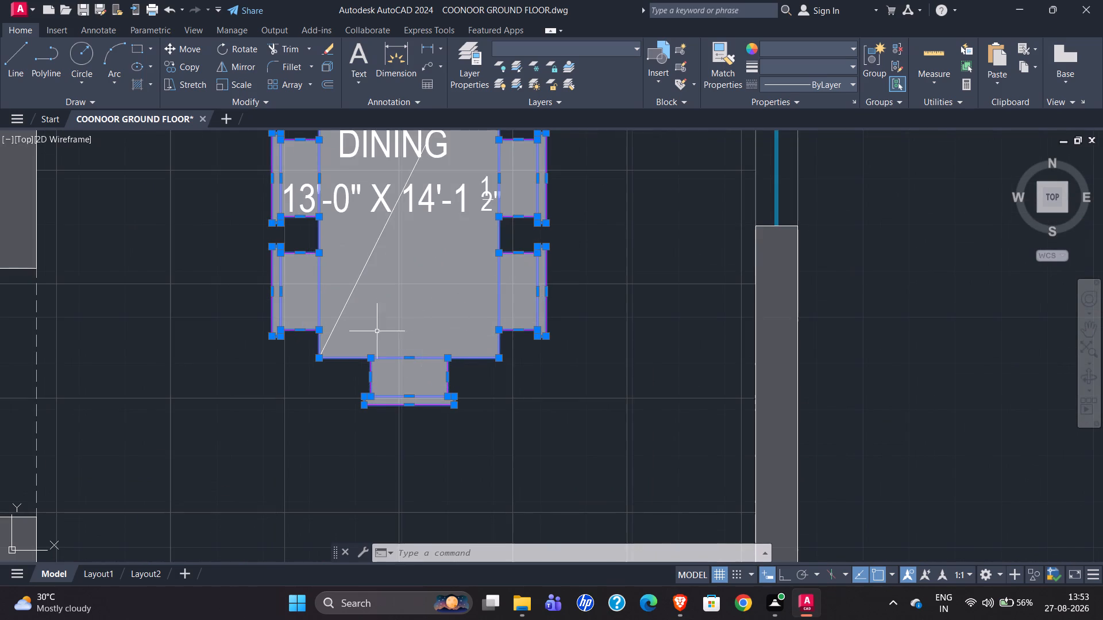
pyautogui.scroll(-2, 283, 340)
pyautogui.scroll(-1, 391, 334)
pyautogui.scroll(-1, 457, 356)
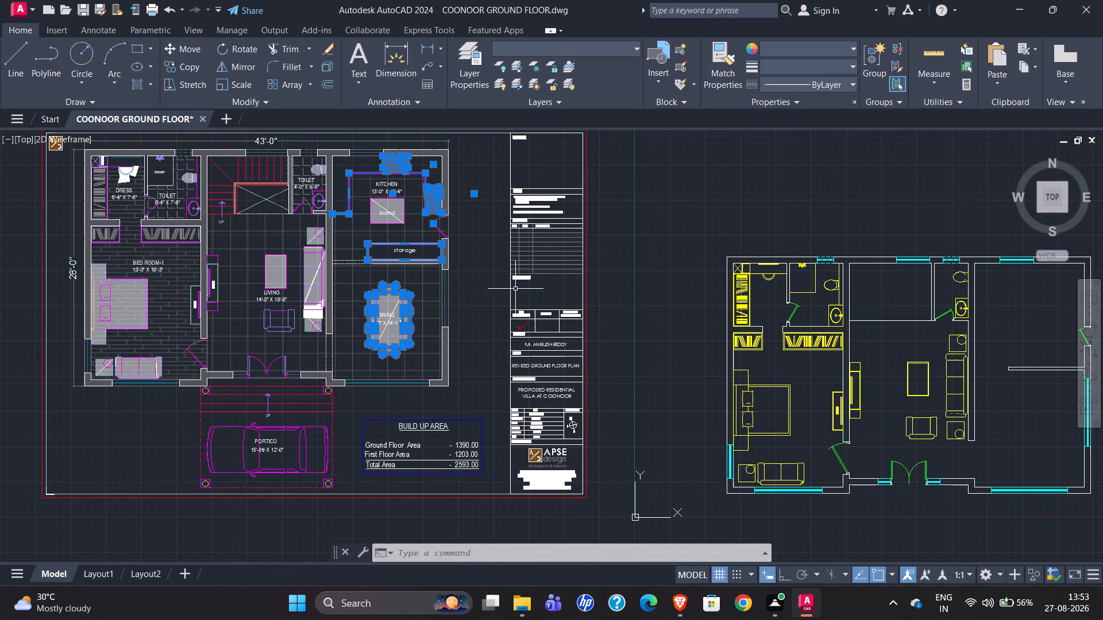
pyautogui.press('c')
pyautogui.press('o')
pyautogui.press('Return')
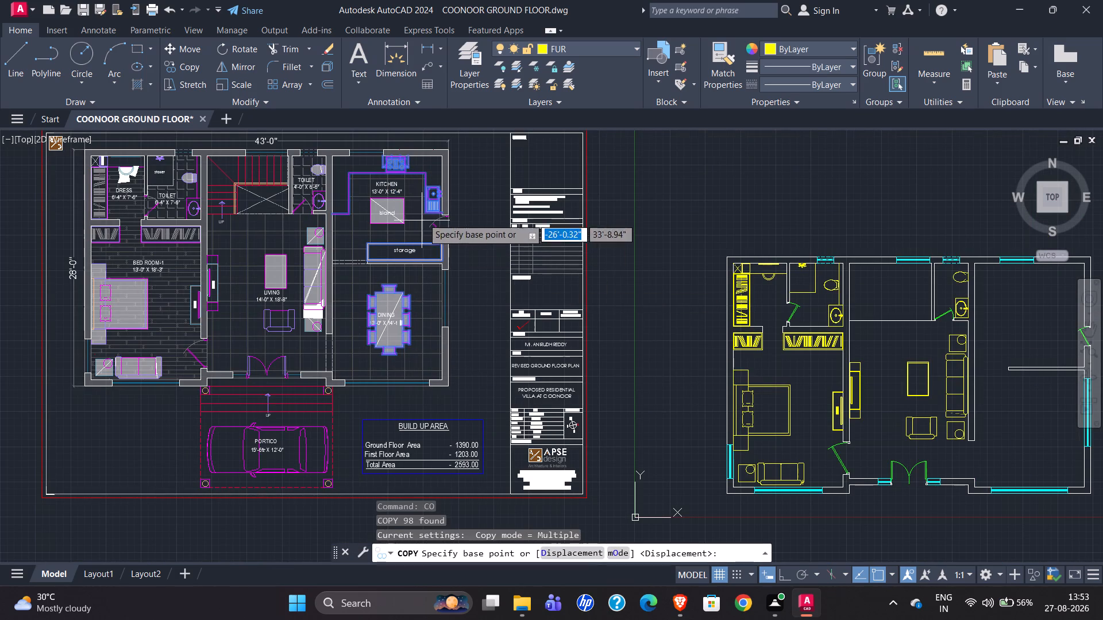
pyautogui.scroll(3, 424, 207)
pyautogui.scroll(3, 482, 436)
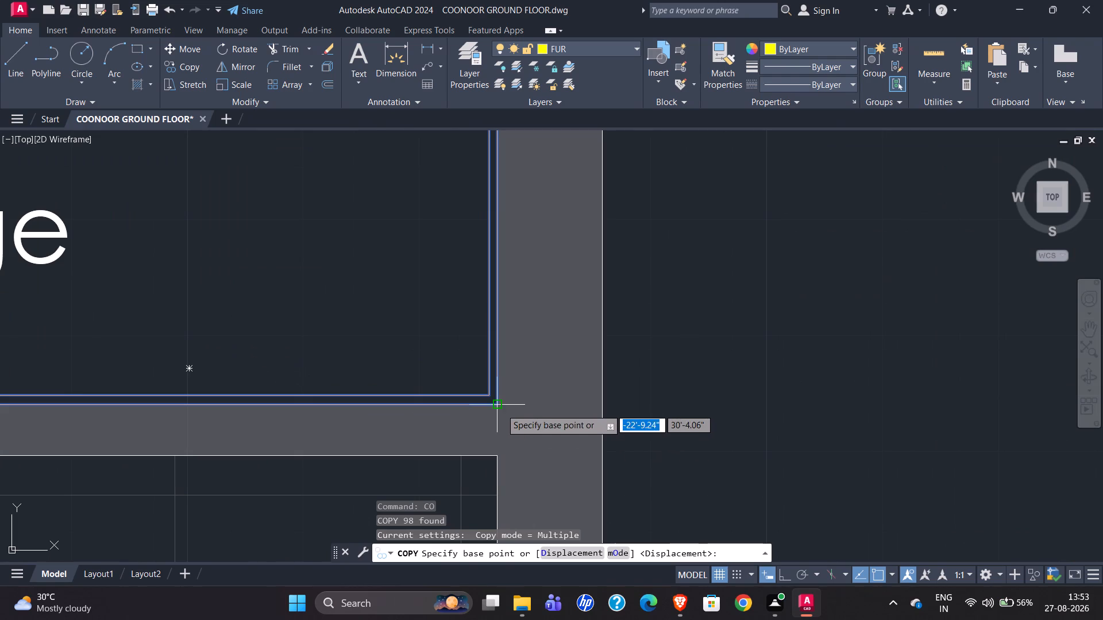
pyautogui.click(499, 406)
pyautogui.scroll(-6, 352, 381)
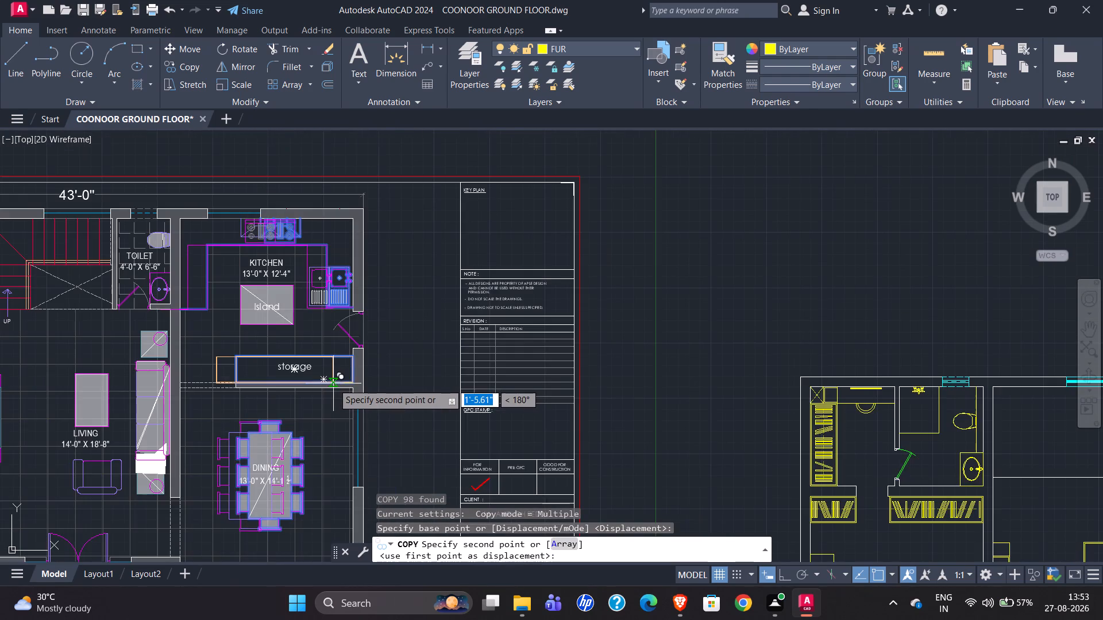
pyautogui.click(741, 266)
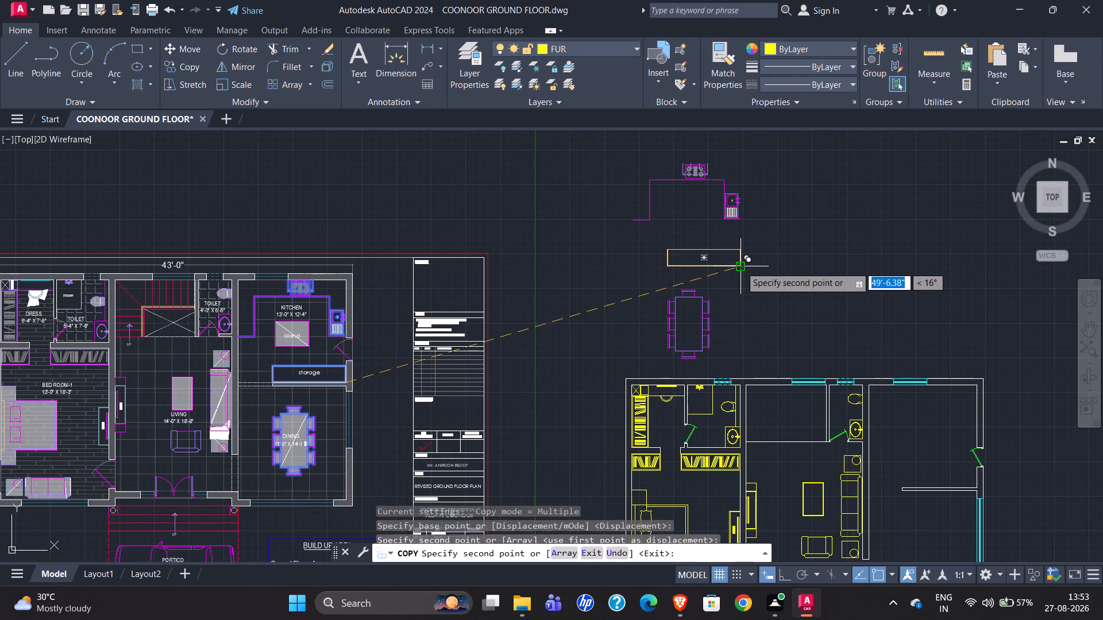
pyautogui.press('Escape')
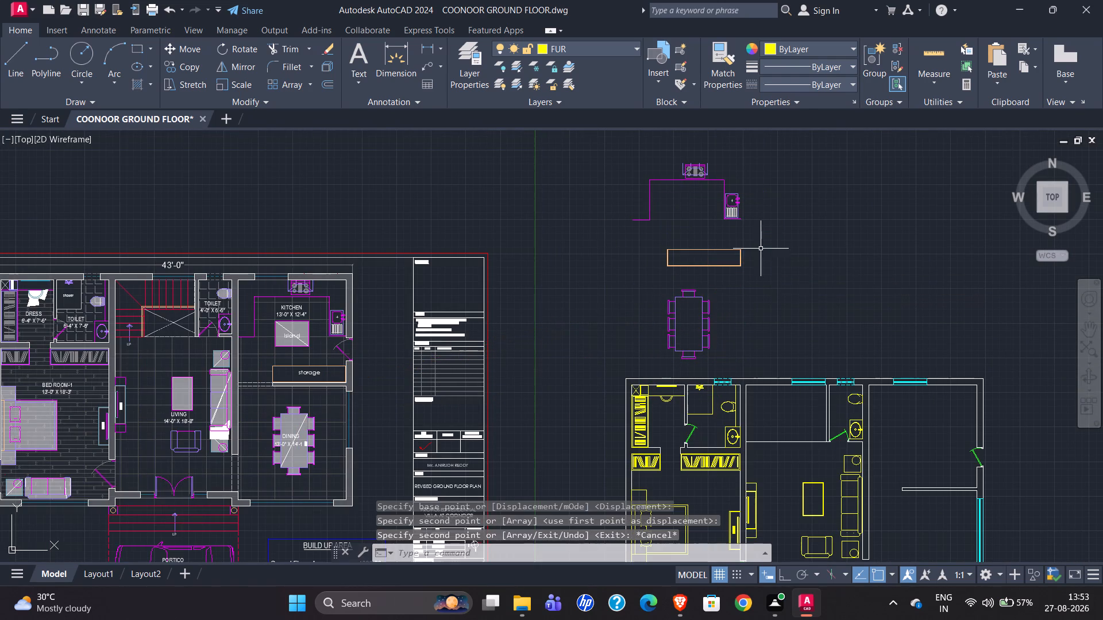
# Put the copied kitchen counter, hob, sink, storage unit and dining set on the FUR layer.
pyautogui.click(593, 138)
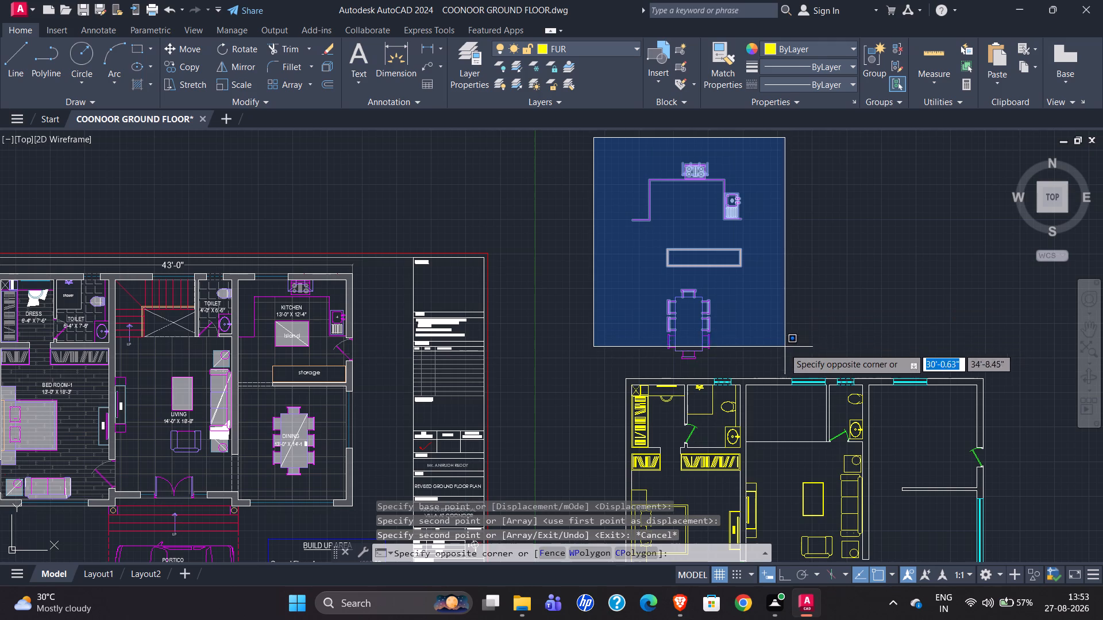
pyautogui.click(779, 368)
pyautogui.click(560, 45)
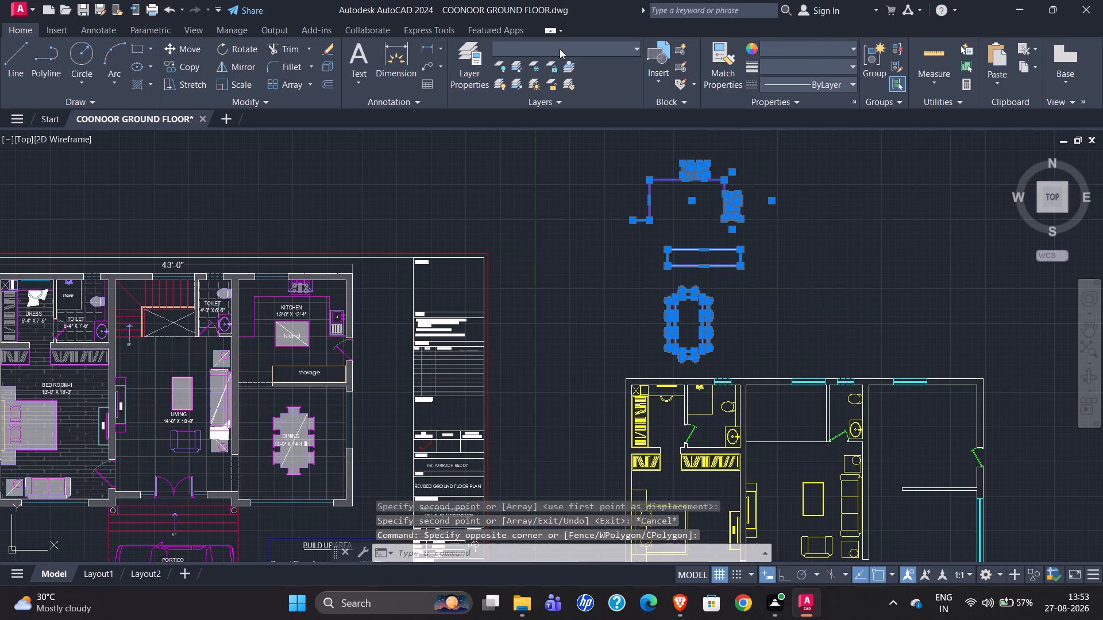
pyautogui.scroll(4, 567, 100)
pyautogui.click(567, 100)
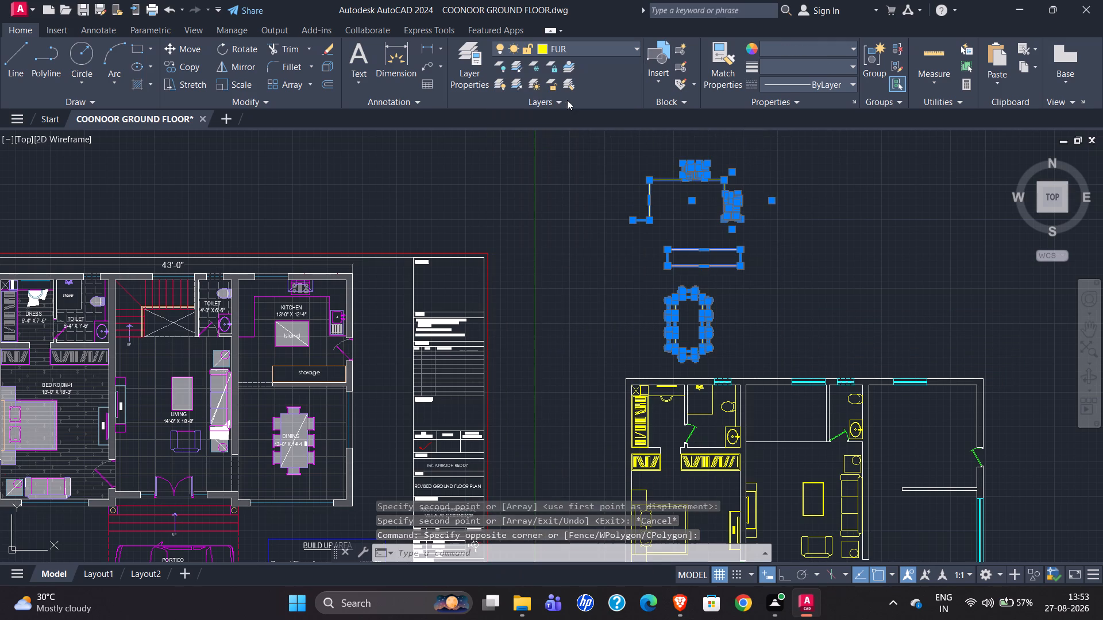
pyautogui.press('Escape')
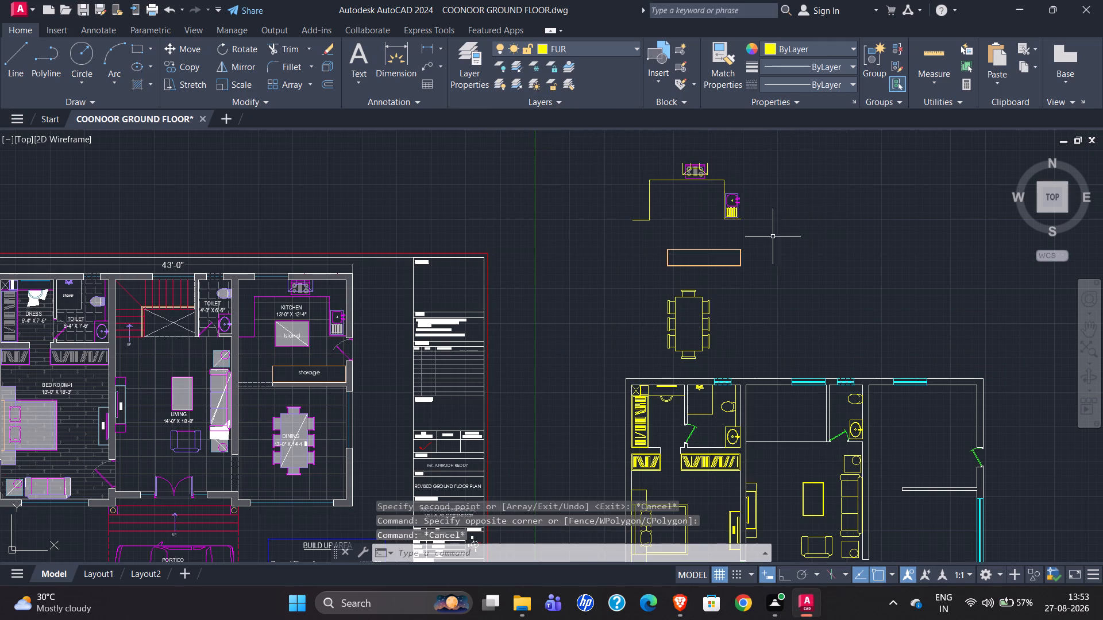
# Set the colour of all the copied kitchen, storage and dining pieces to ByLayer.
pyautogui.click(610, 146)
pyautogui.click(796, 372)
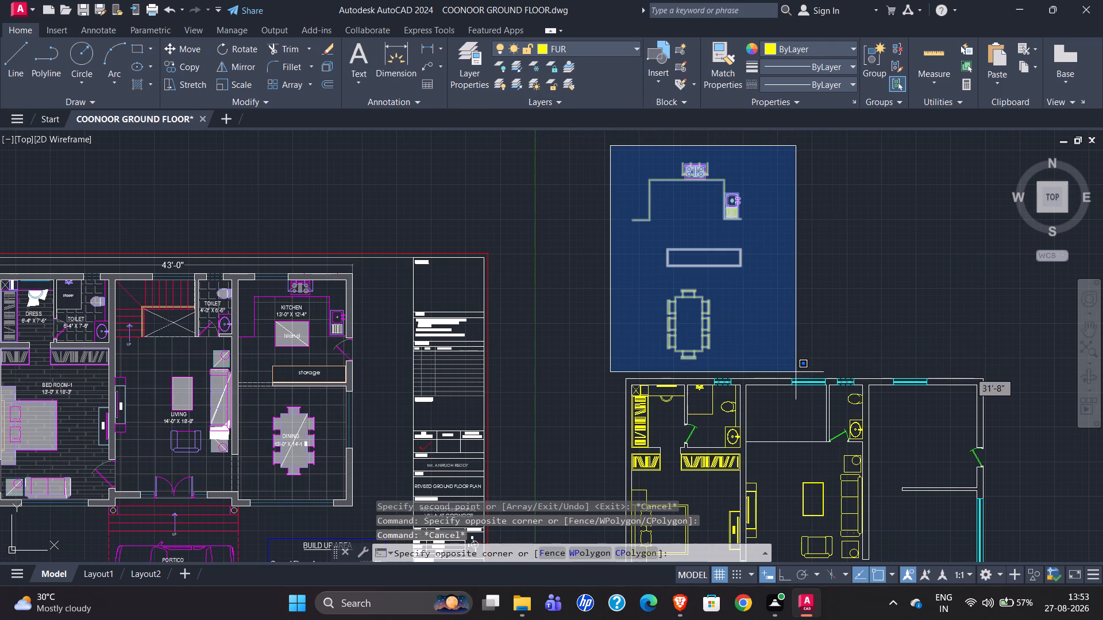
pyautogui.click(814, 46)
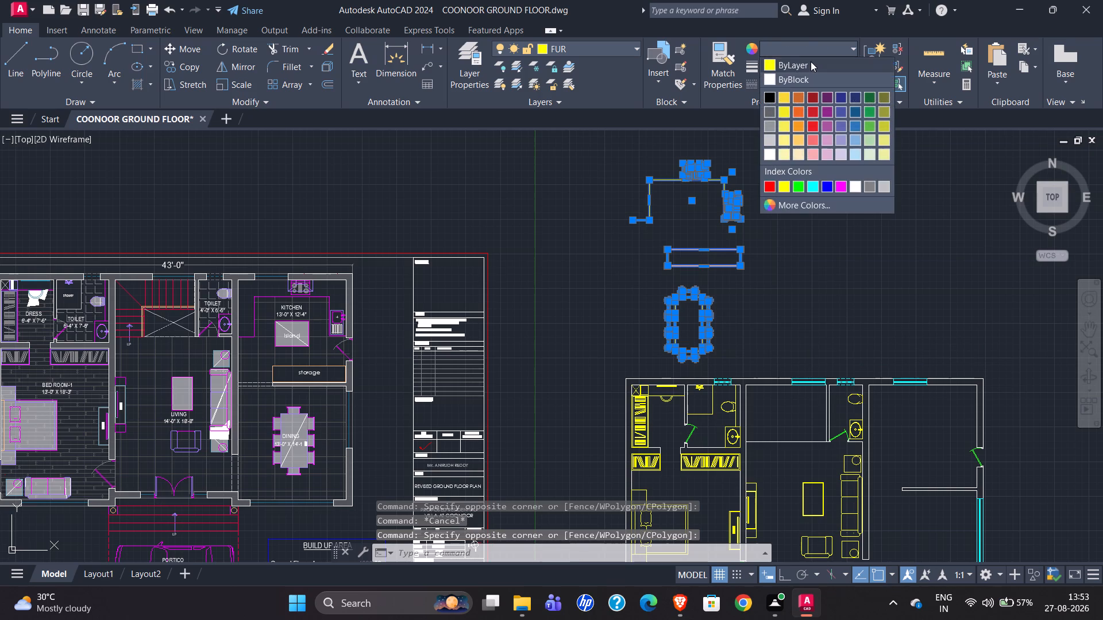
pyautogui.click(811, 61)
pyautogui.press('Escape')
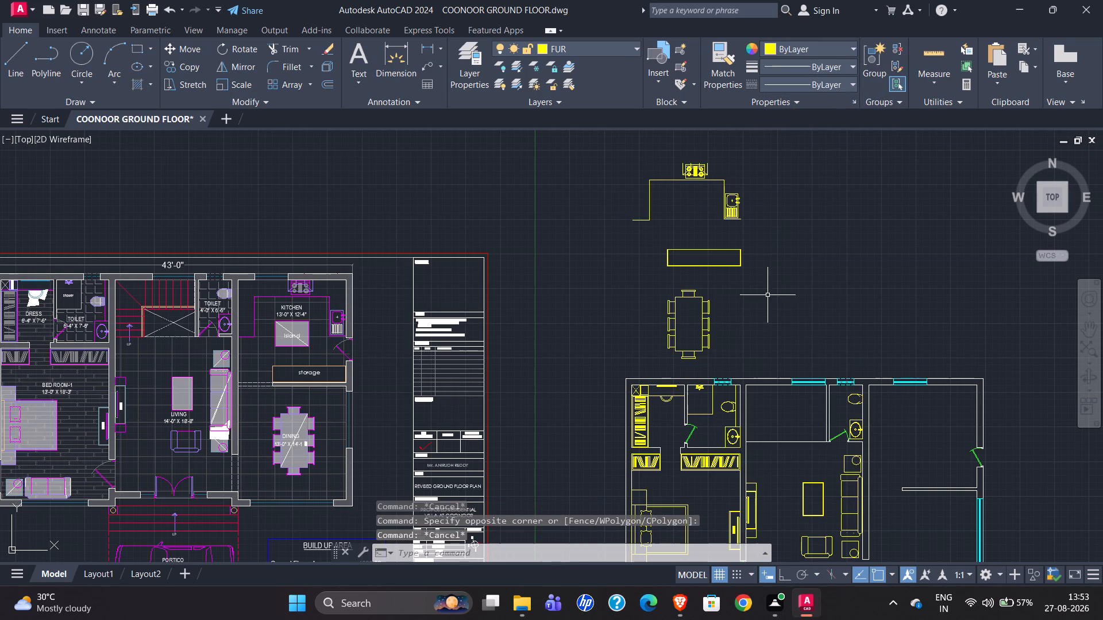
# Move all the copied kitchen, storage and dining pieces into the new plan, snapping the storage unit's lower outer corner to the partition and outer wall junction.
pyautogui.click(623, 133)
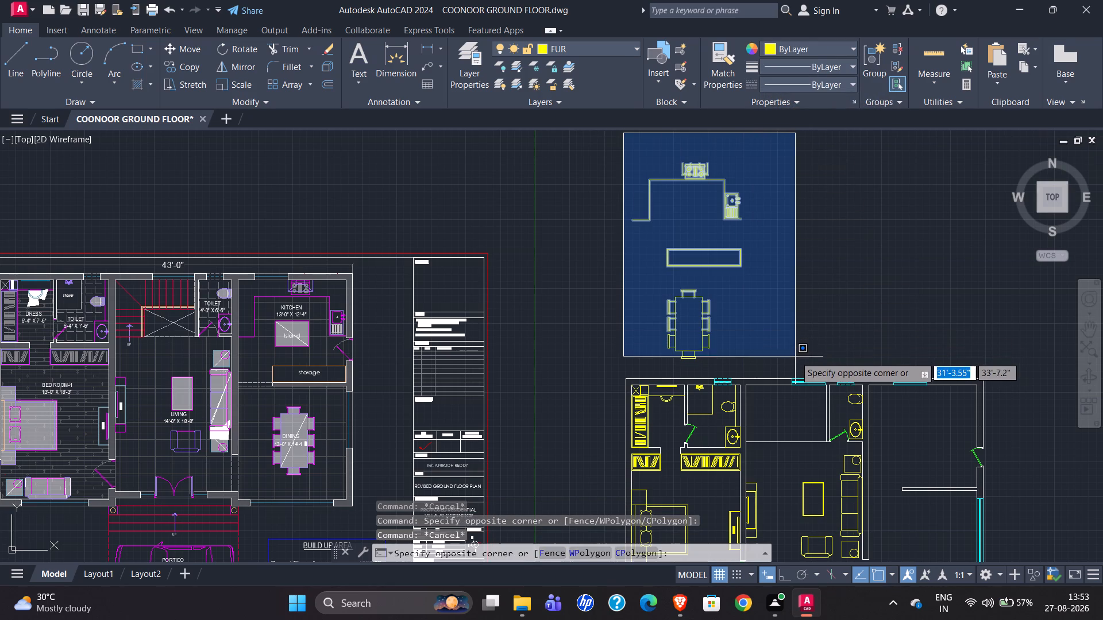
pyautogui.click(795, 366)
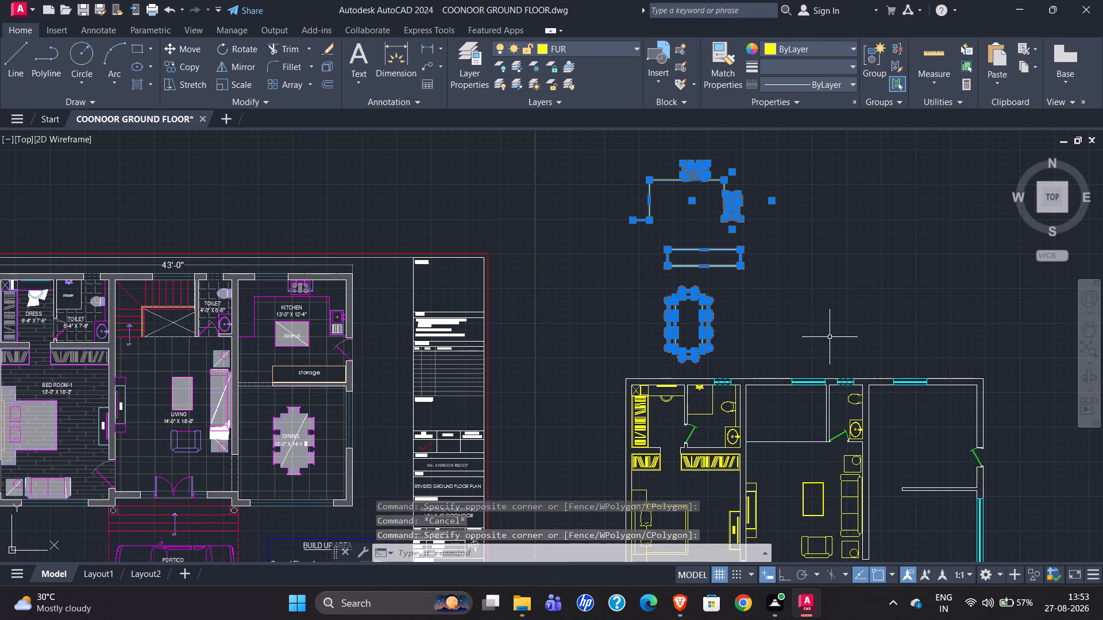
pyautogui.press('m')
pyautogui.press('Return')
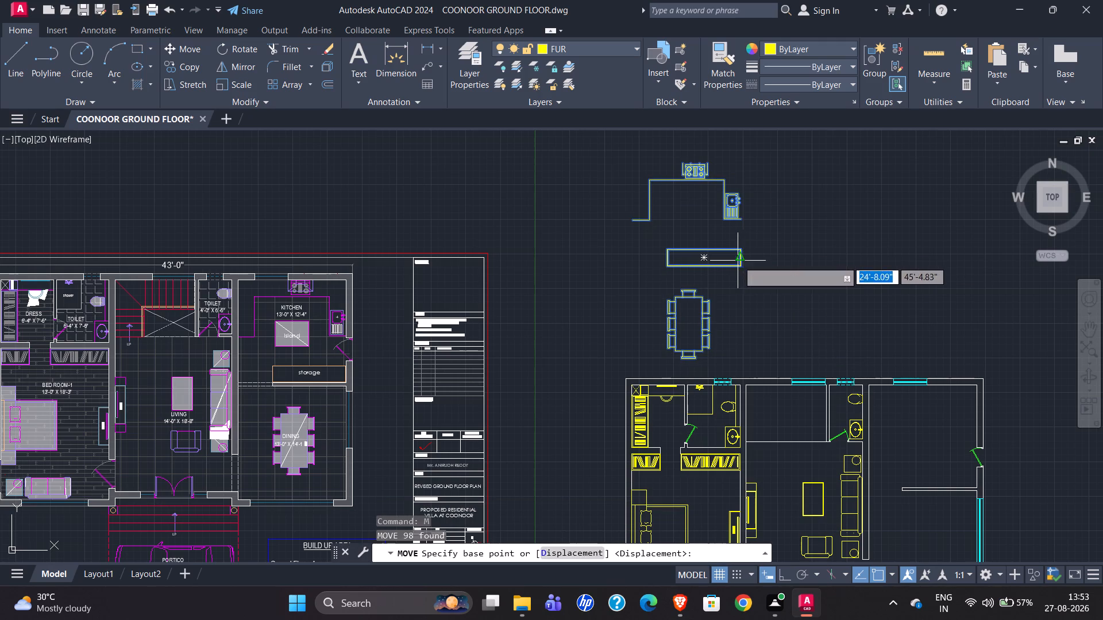
pyautogui.scroll(5, 741, 268)
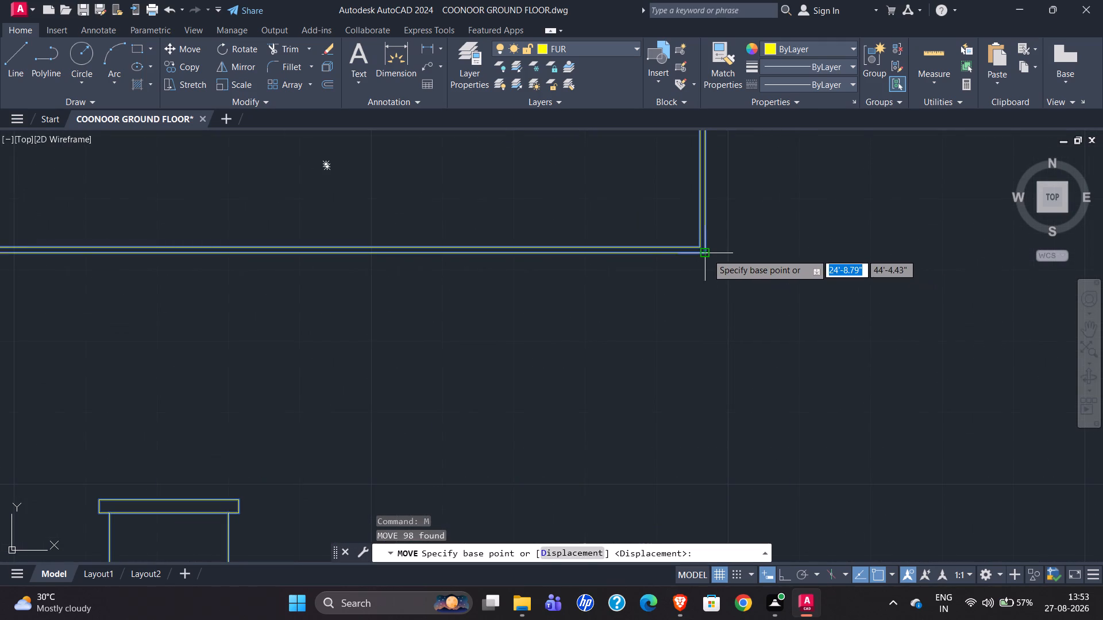
pyautogui.click(707, 254)
pyautogui.scroll(-4, 687, 248)
pyautogui.scroll(-2, 707, 290)
pyautogui.scroll(-1, 708, 394)
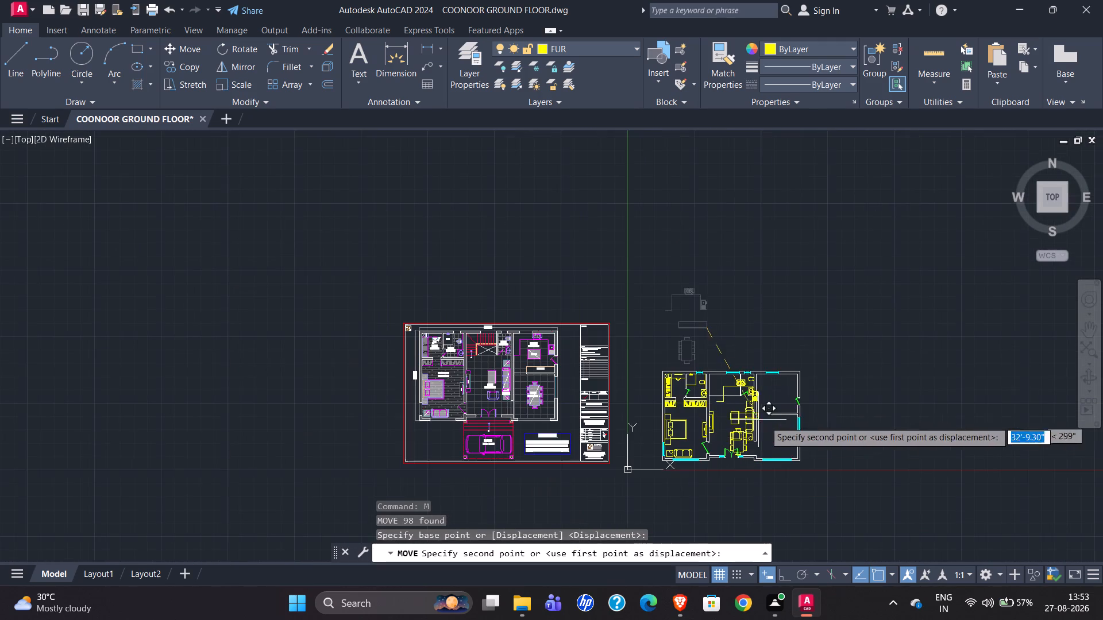
pyautogui.scroll(6, 825, 410)
pyautogui.scroll(-3, 666, 365)
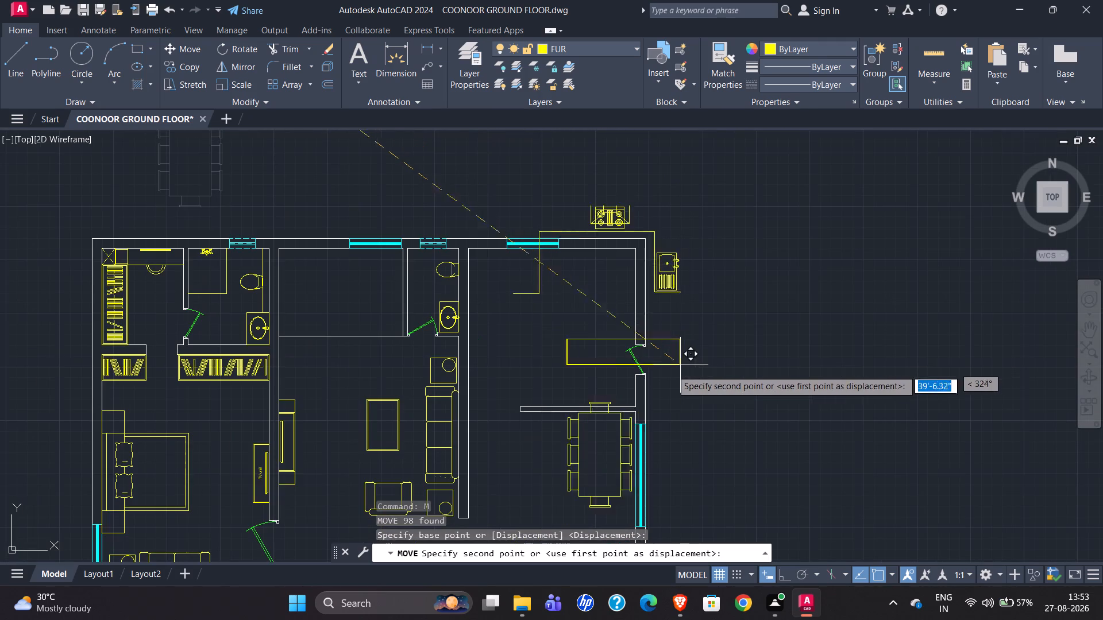
pyautogui.scroll(4, 630, 416)
pyautogui.click(654, 366)
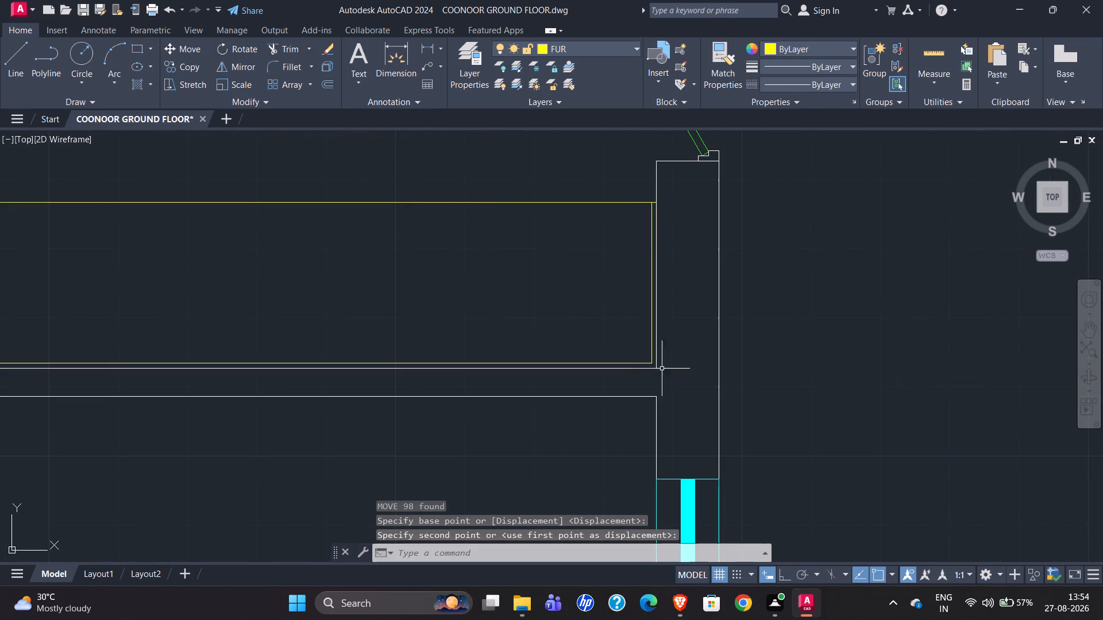
# Examine the placed kitchen counter, hob and sink in the new plan and compare them with the reference plan's kitchen.
pyautogui.scroll(-4, 753, 327)
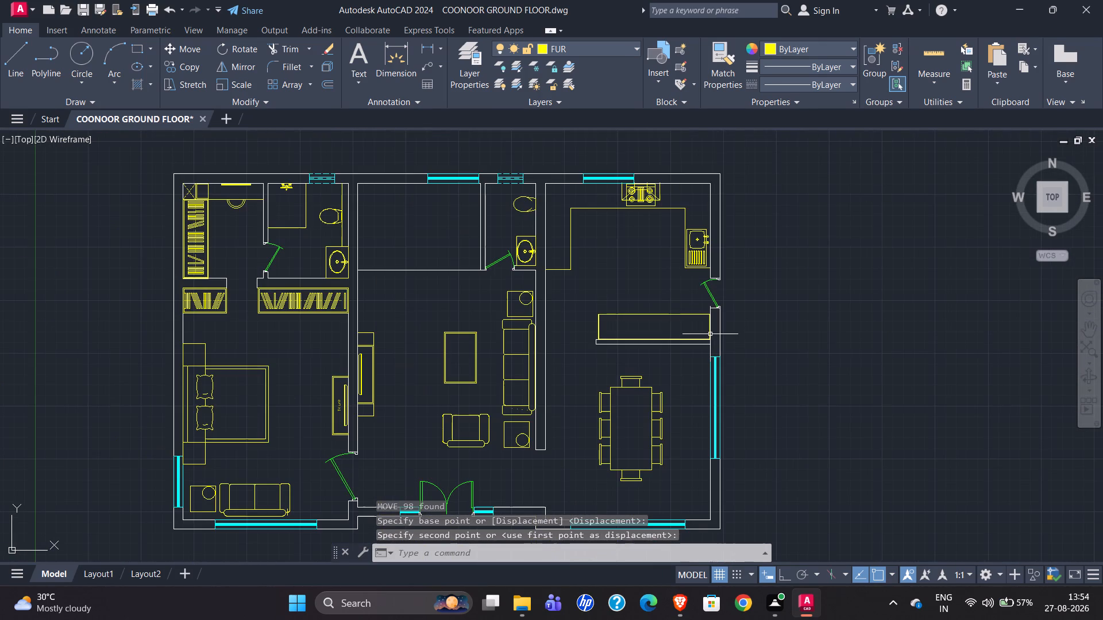
pyautogui.scroll(3, 681, 194)
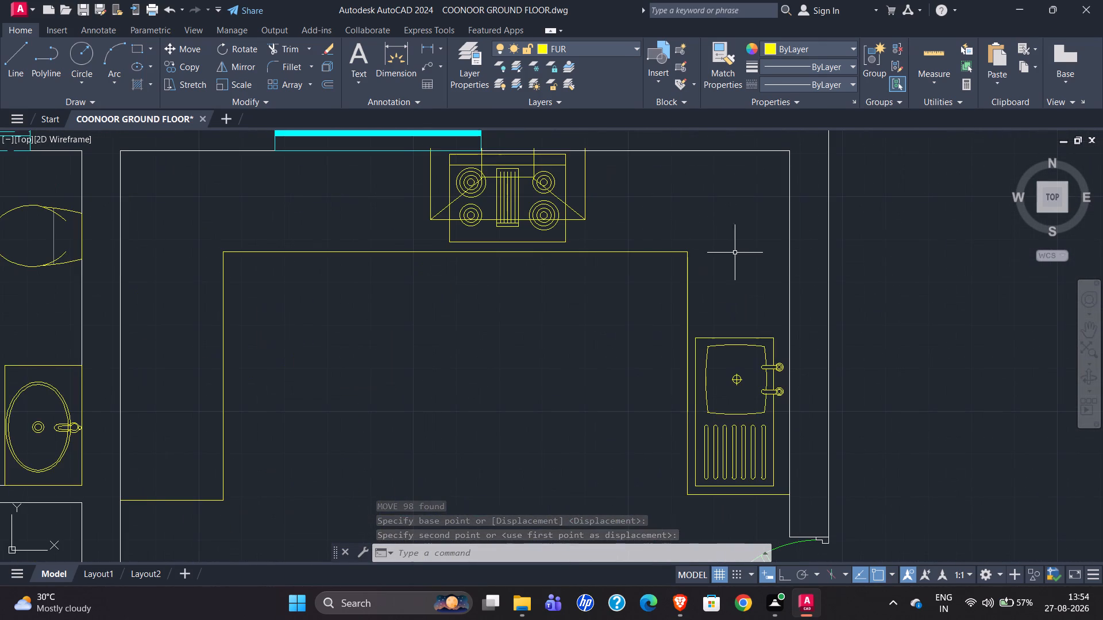
pyautogui.scroll(-2, 735, 248)
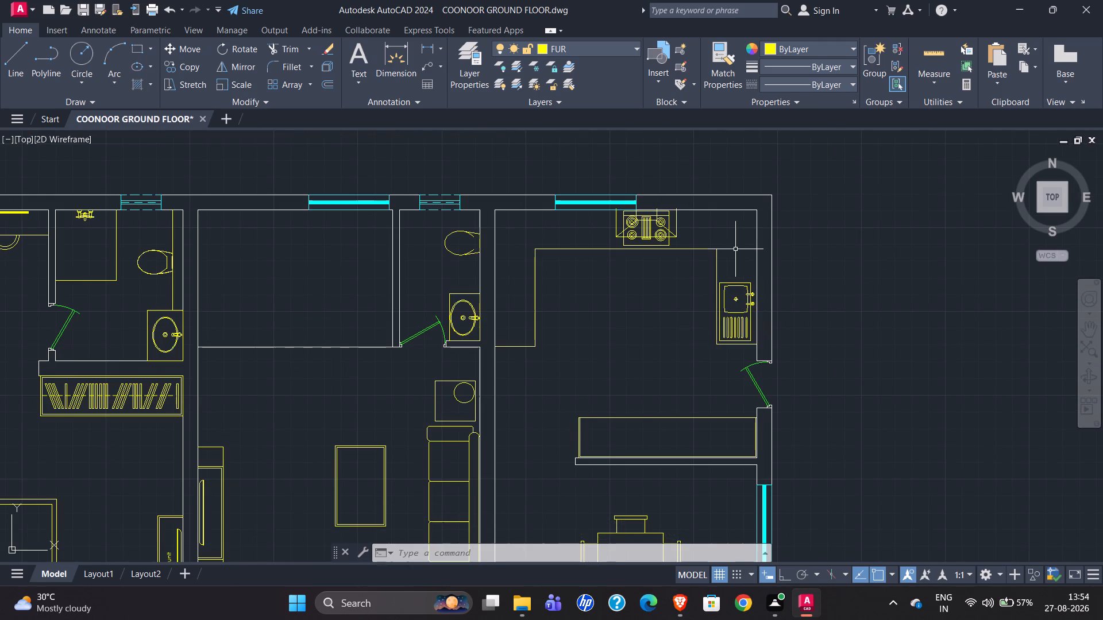
pyautogui.scroll(-3, 727, 255)
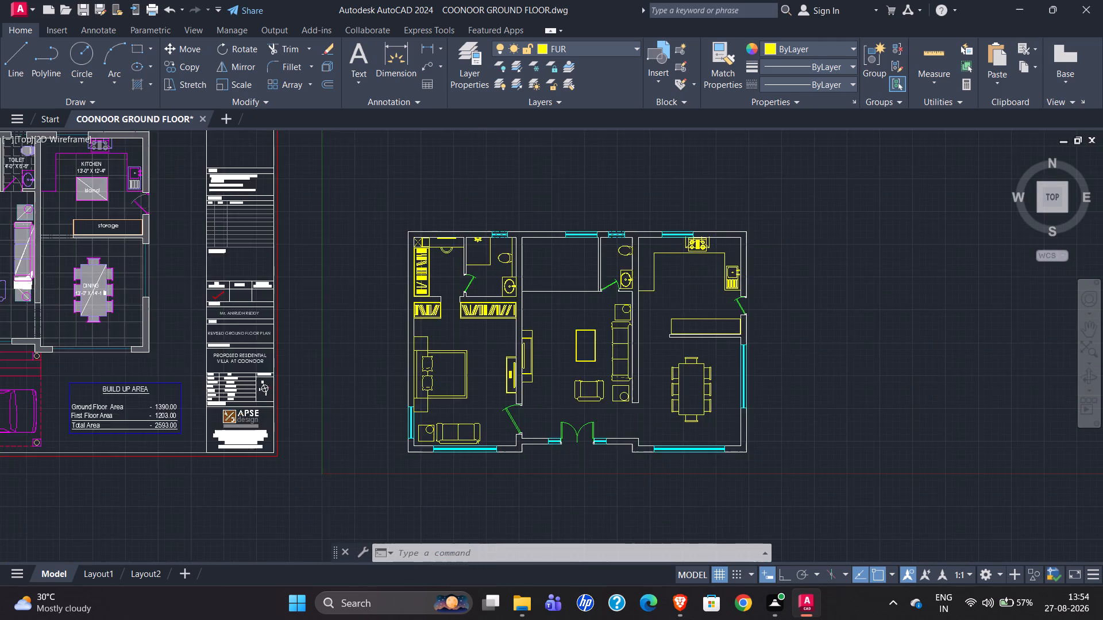
pyautogui.scroll(4, 324, 198)
pyautogui.scroll(-1, 332, 208)
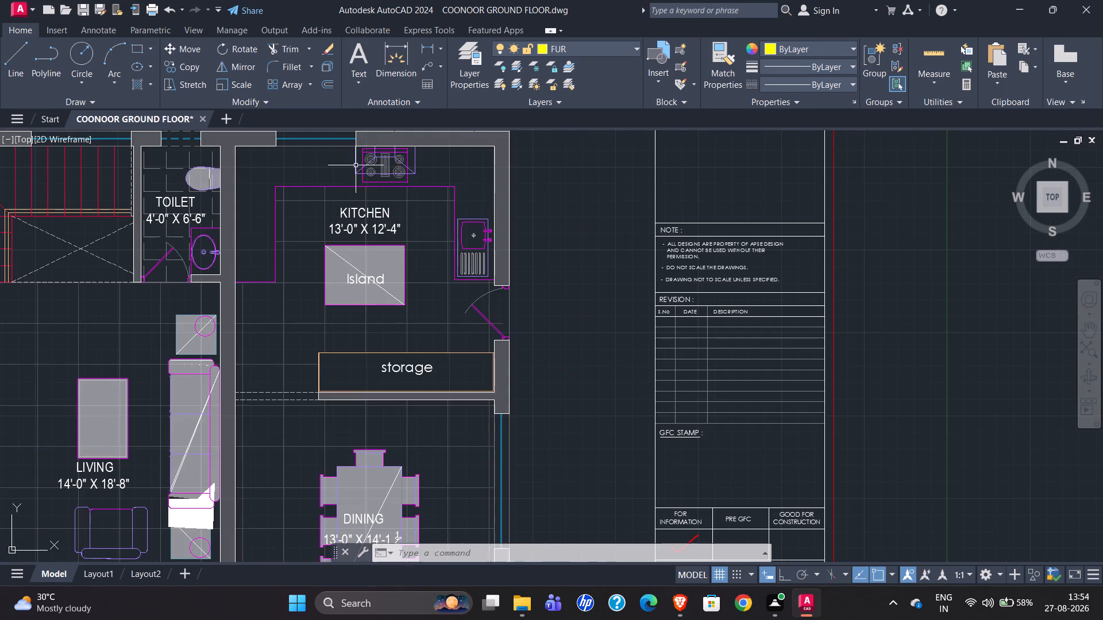
pyautogui.scroll(-3, 267, 205)
pyautogui.scroll(-1, 160, 218)
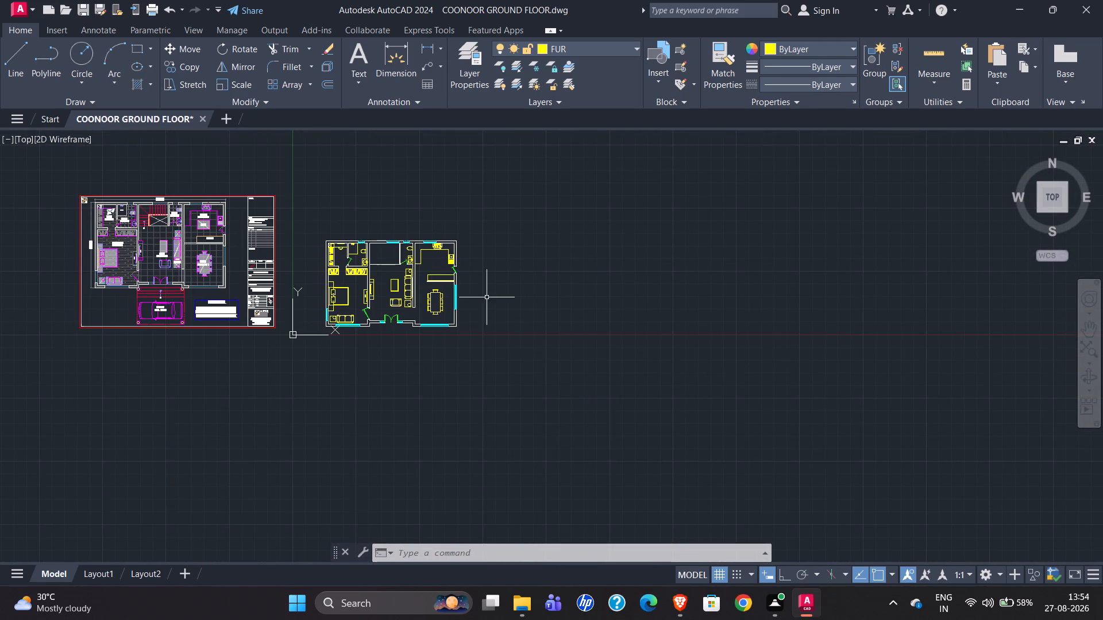
pyautogui.scroll(4, 425, 235)
pyautogui.scroll(4, 473, 307)
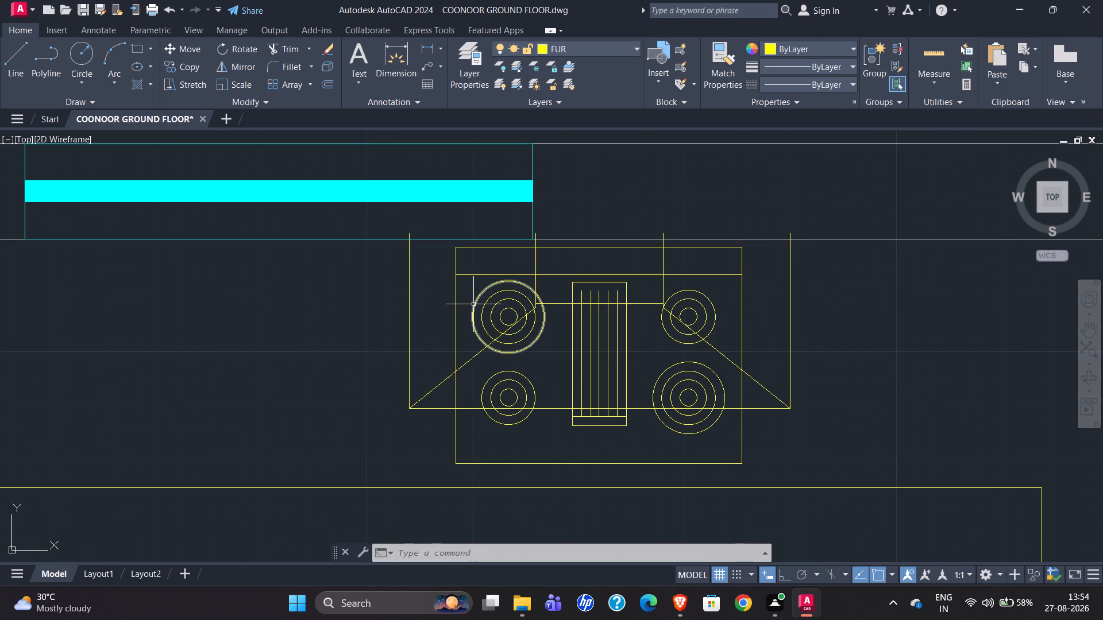
pyautogui.scroll(-2, 502, 279)
pyautogui.scroll(-1, 561, 294)
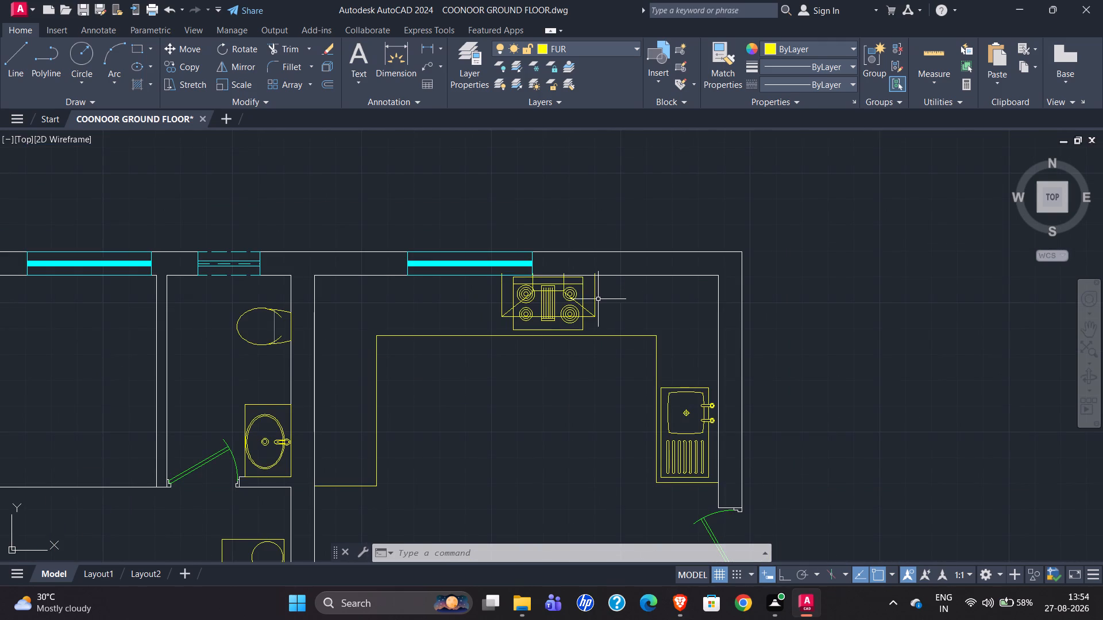
pyautogui.scroll(-2, 570, 210)
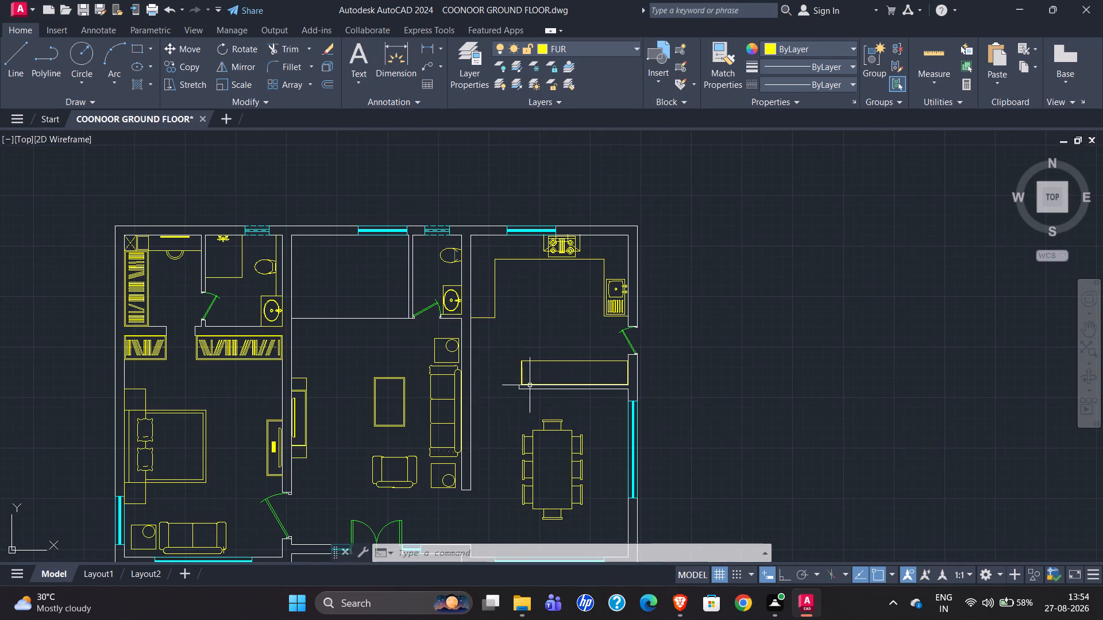
# Check how the storage unit's free end and the kitchen counter's ends meet the partition and walls.
pyautogui.scroll(5, 523, 392)
pyautogui.scroll(5, 473, 374)
pyautogui.scroll(-6, 462, 347)
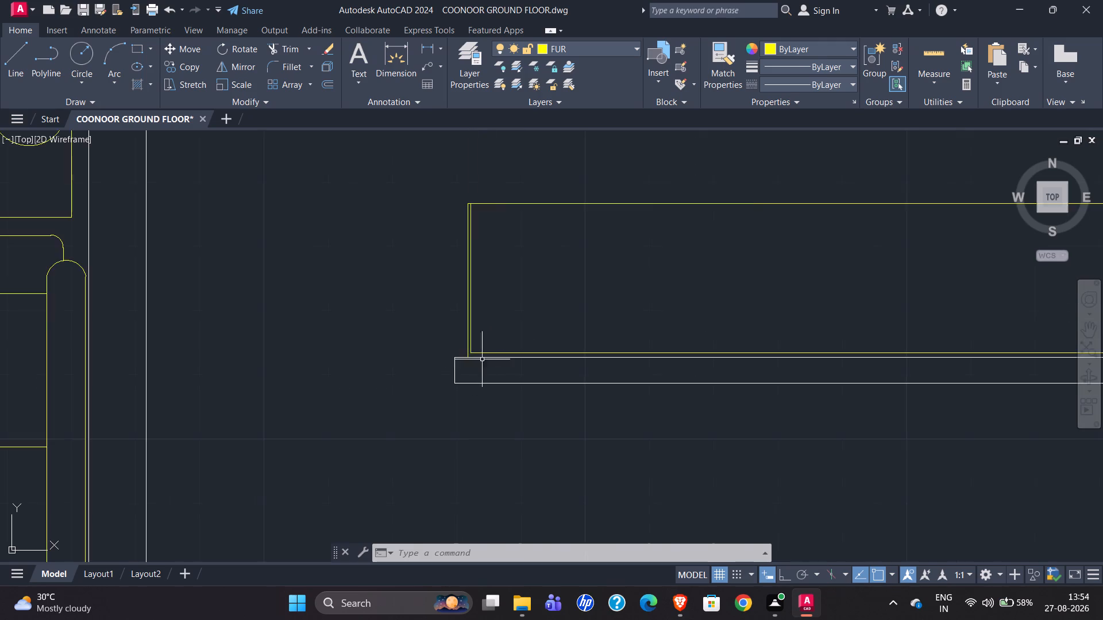
pyautogui.scroll(-5, 493, 352)
pyautogui.scroll(6, 450, 285)
pyautogui.scroll(5, 524, 253)
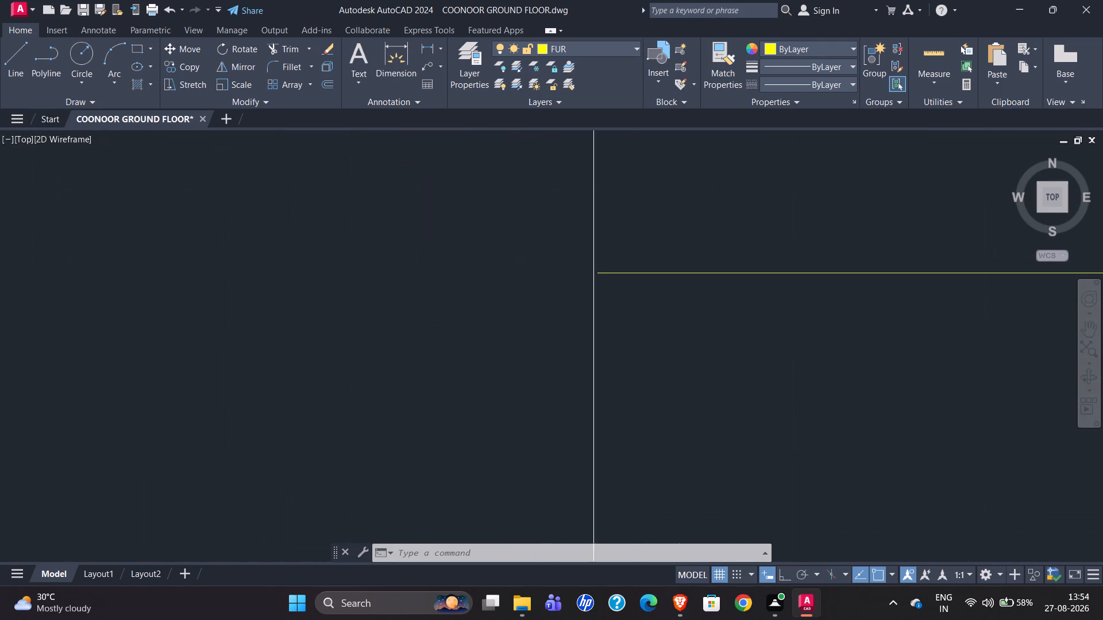
pyautogui.scroll(2, 610, 286)
pyautogui.scroll(-13, 394, 273)
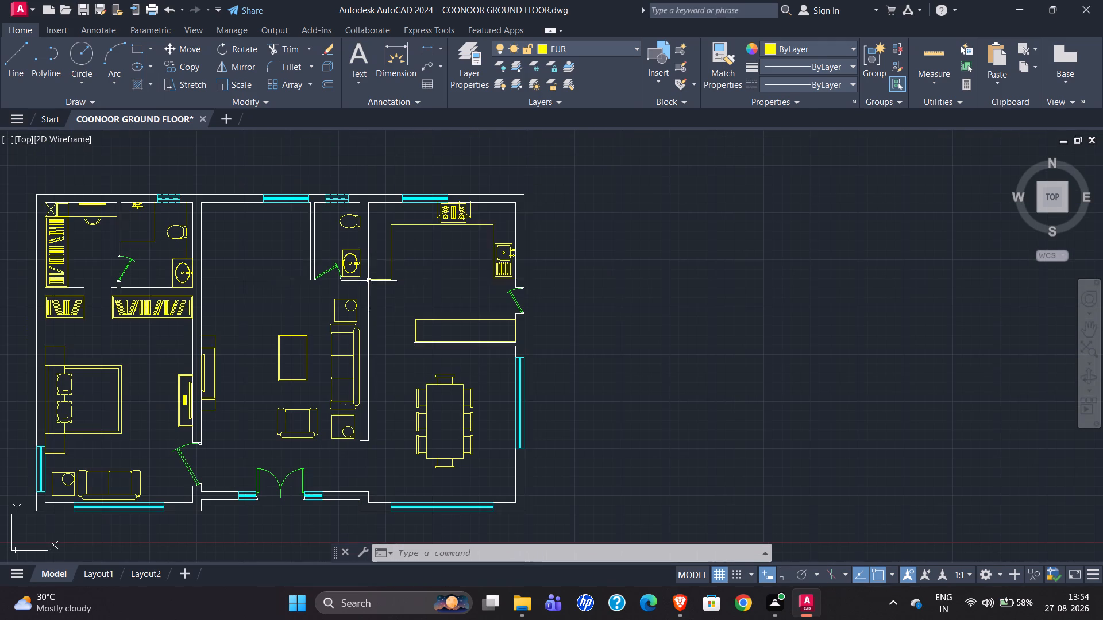
pyautogui.scroll(2, 381, 227)
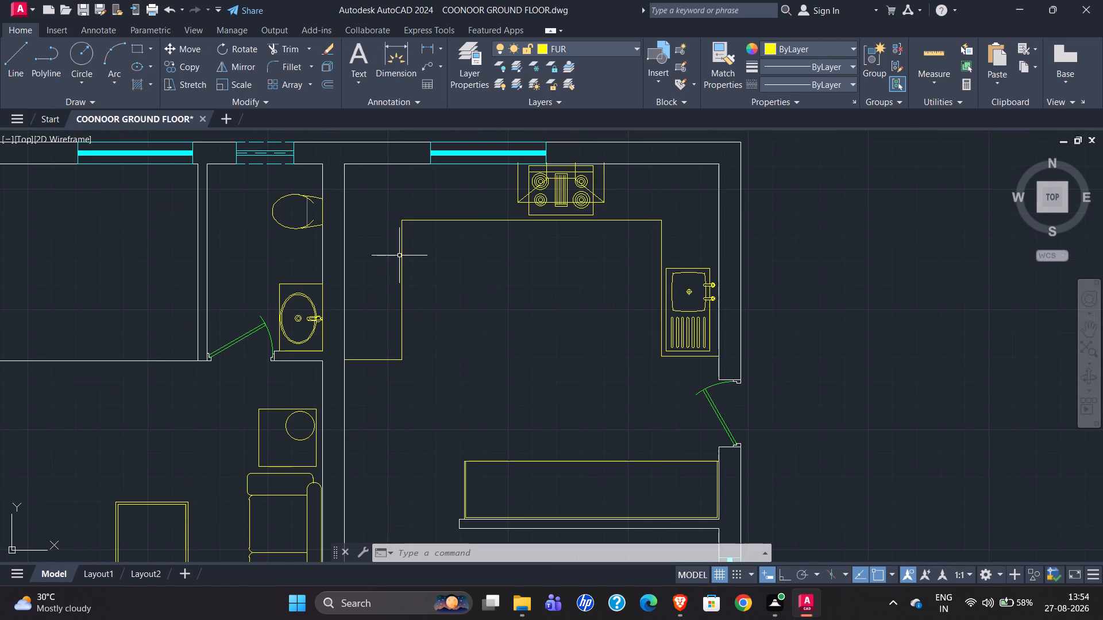
pyautogui.scroll(5, 732, 373)
pyautogui.scroll(3, 615, 277)
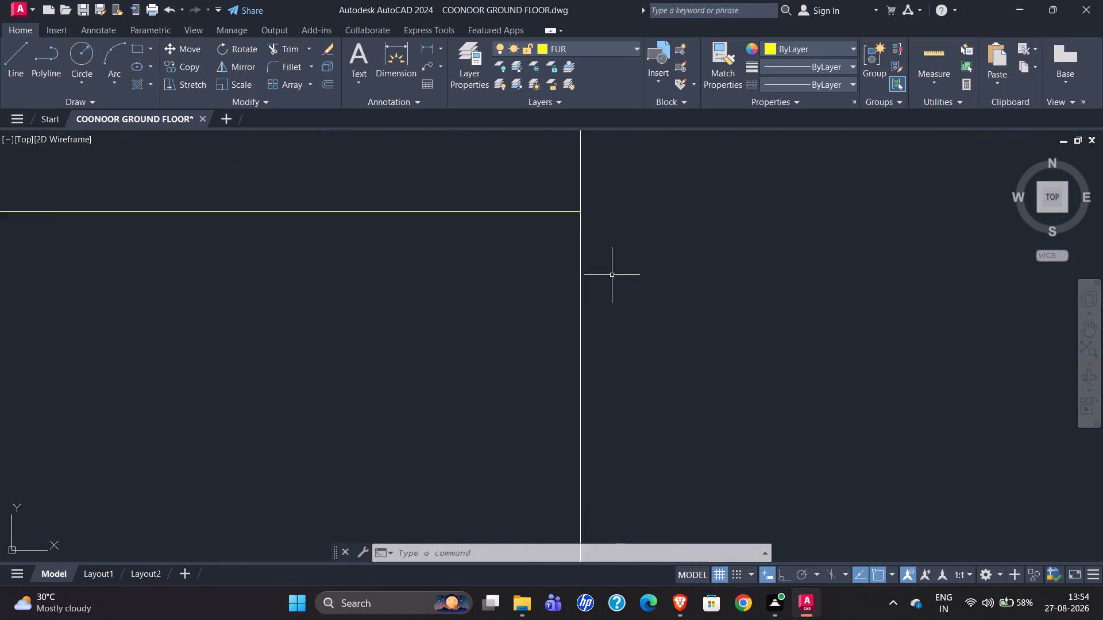
pyautogui.scroll(2, 608, 273)
pyautogui.scroll(-2, 603, 270)
pyautogui.scroll(4, 570, 204)
pyautogui.scroll(4, 608, 265)
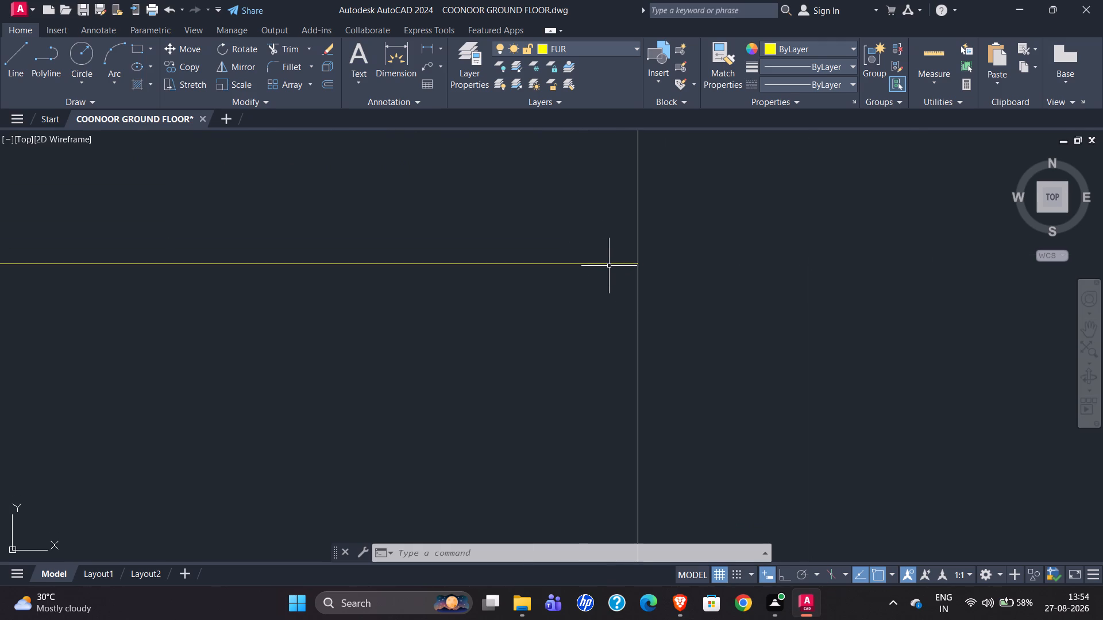
pyautogui.scroll(4, 653, 280)
pyautogui.scroll(4, 522, 144)
pyautogui.scroll(-2, 769, 315)
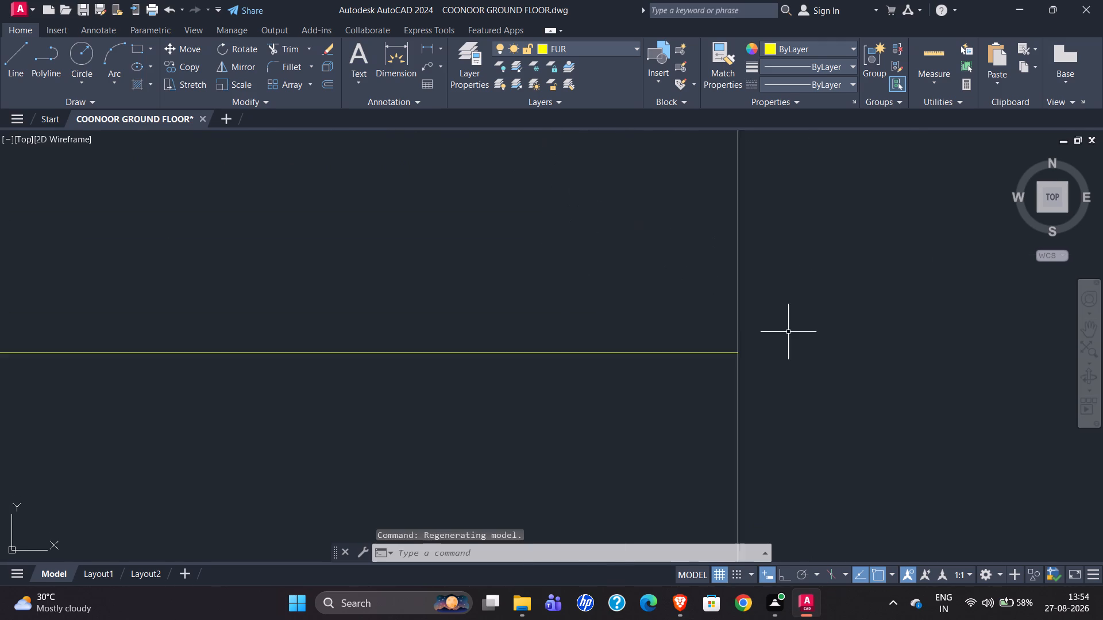
pyautogui.scroll(-20, 797, 339)
pyautogui.scroll(-2, 797, 339)
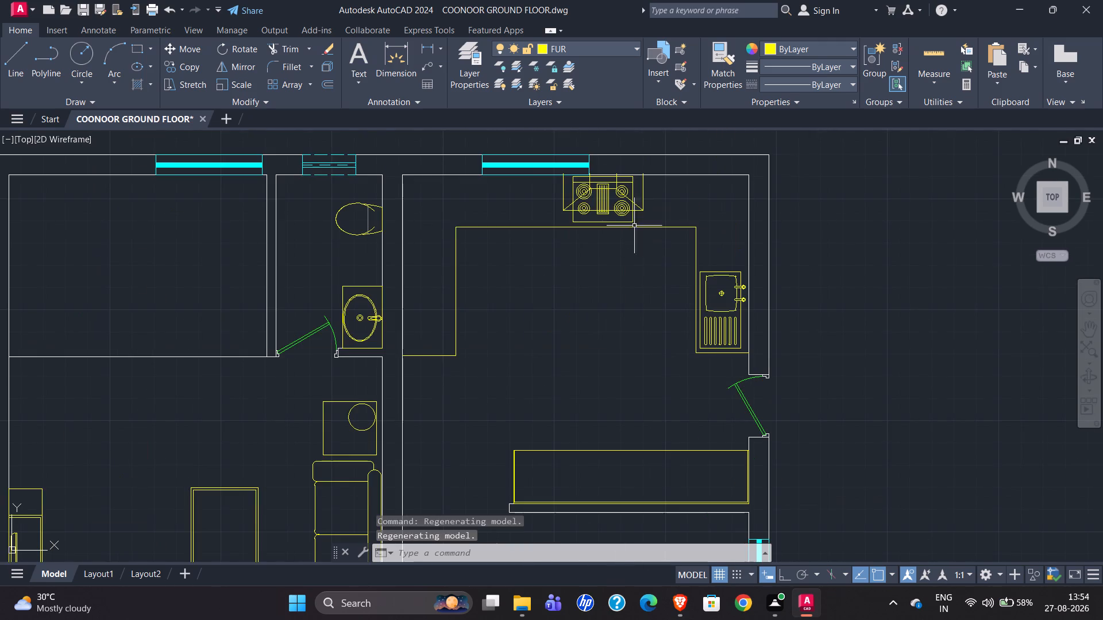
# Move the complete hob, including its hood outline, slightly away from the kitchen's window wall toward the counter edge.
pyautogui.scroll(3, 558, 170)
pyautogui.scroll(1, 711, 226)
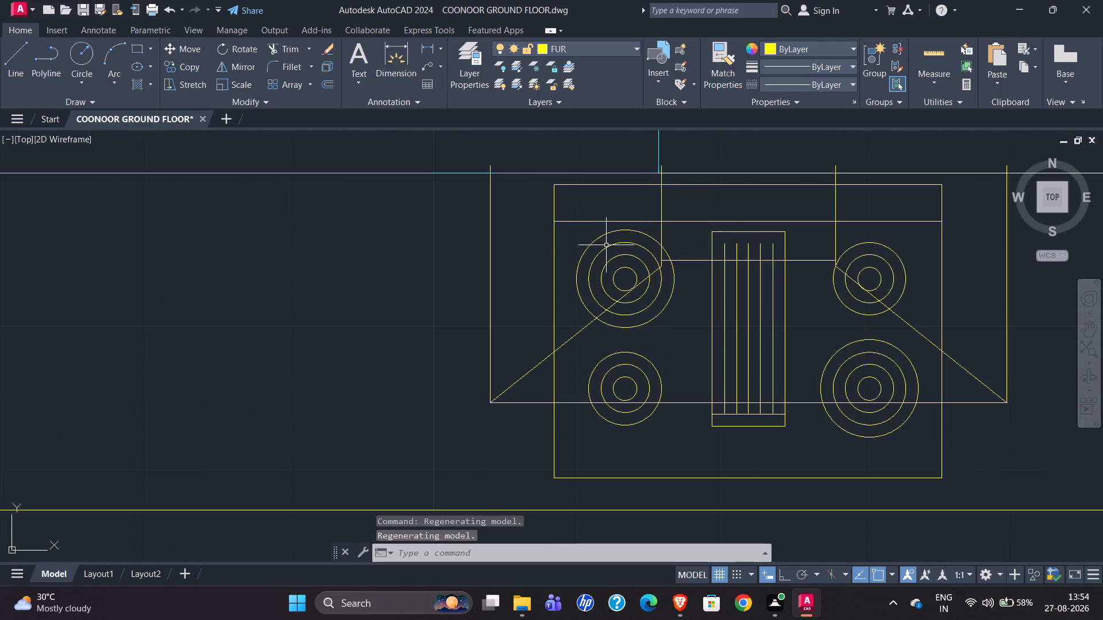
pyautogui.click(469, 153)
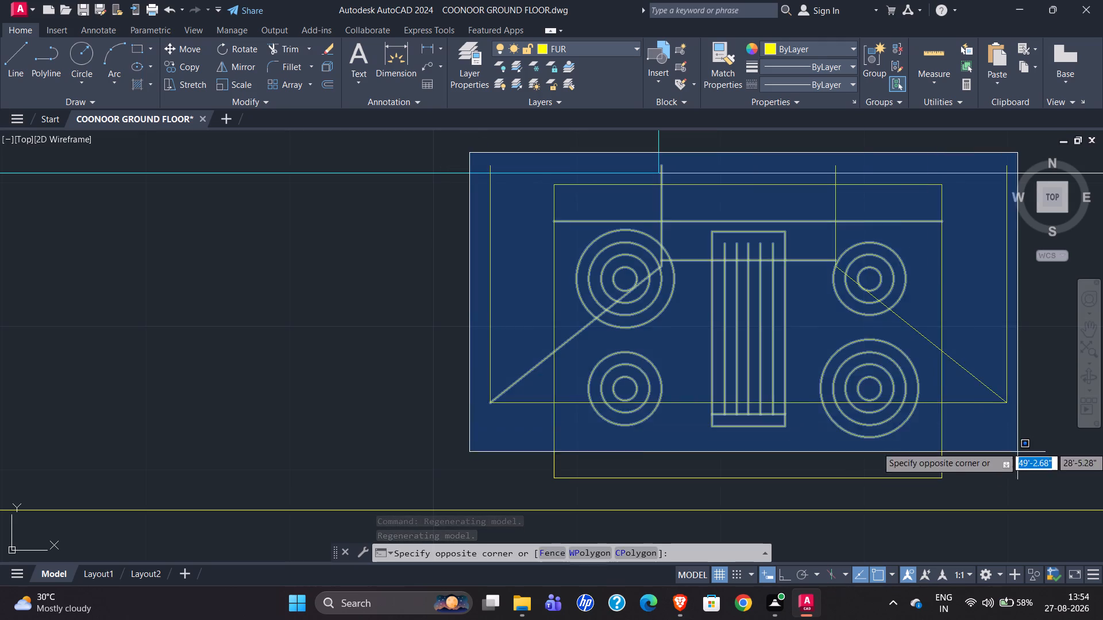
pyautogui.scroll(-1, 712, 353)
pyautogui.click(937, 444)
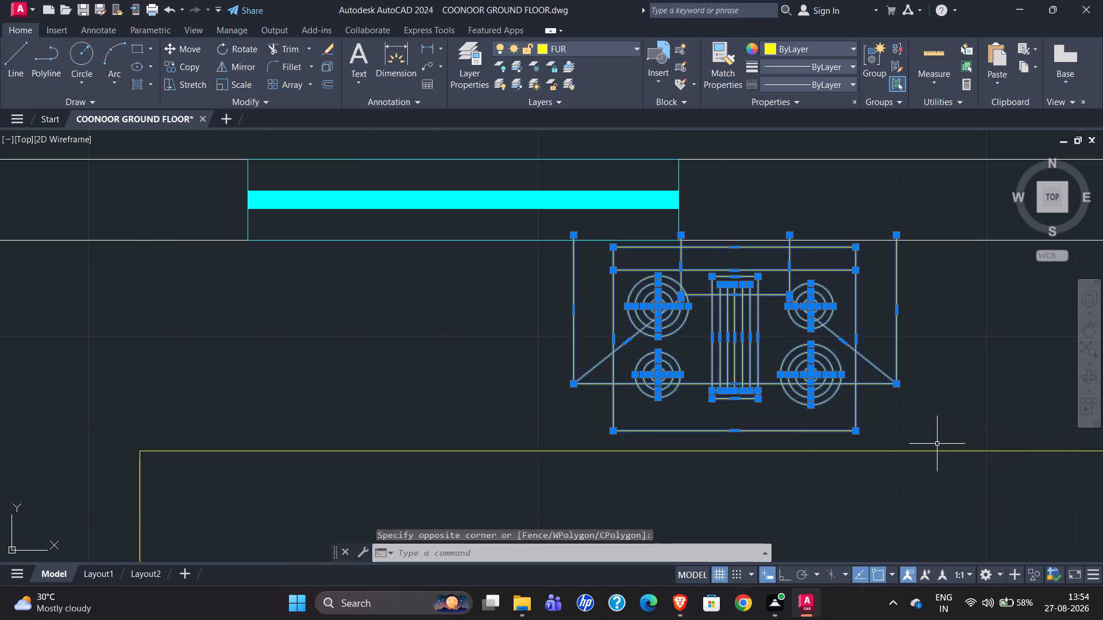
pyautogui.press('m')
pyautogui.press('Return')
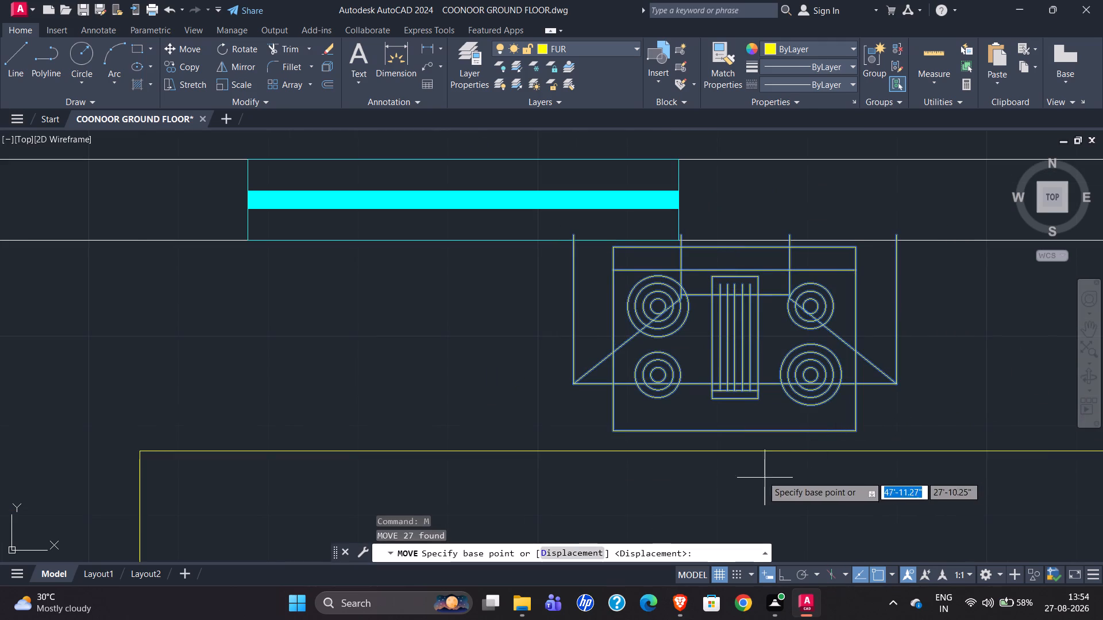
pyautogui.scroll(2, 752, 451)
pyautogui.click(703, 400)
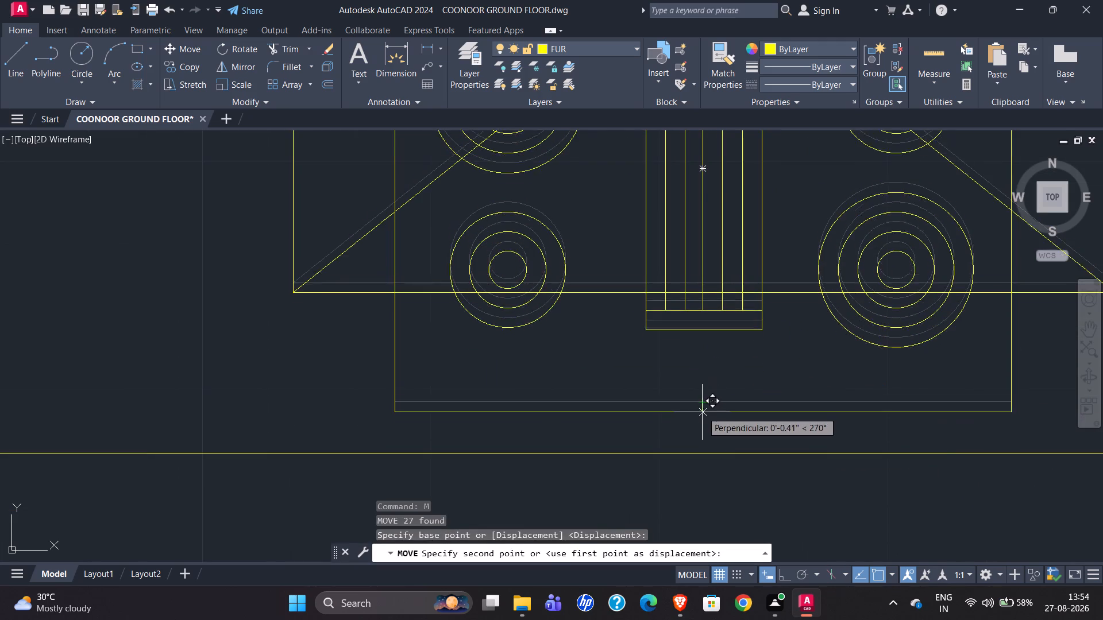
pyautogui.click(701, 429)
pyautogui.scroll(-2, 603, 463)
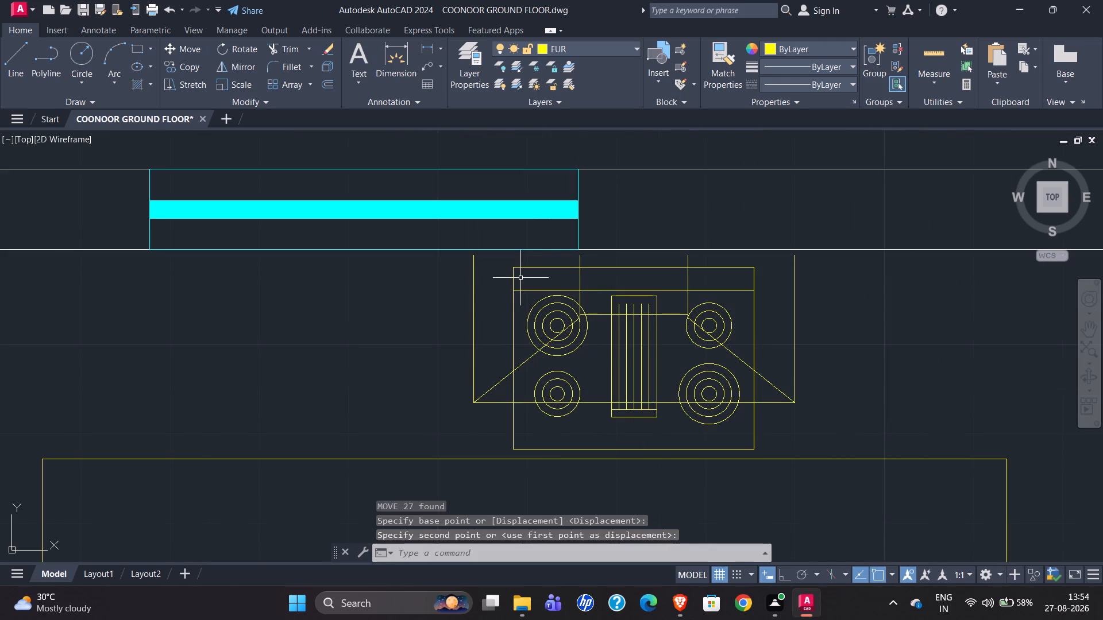
# Move the complete hob so the open ends of its hood outline meet the inner face of the kitchen's window wall.
pyautogui.click(460, 241)
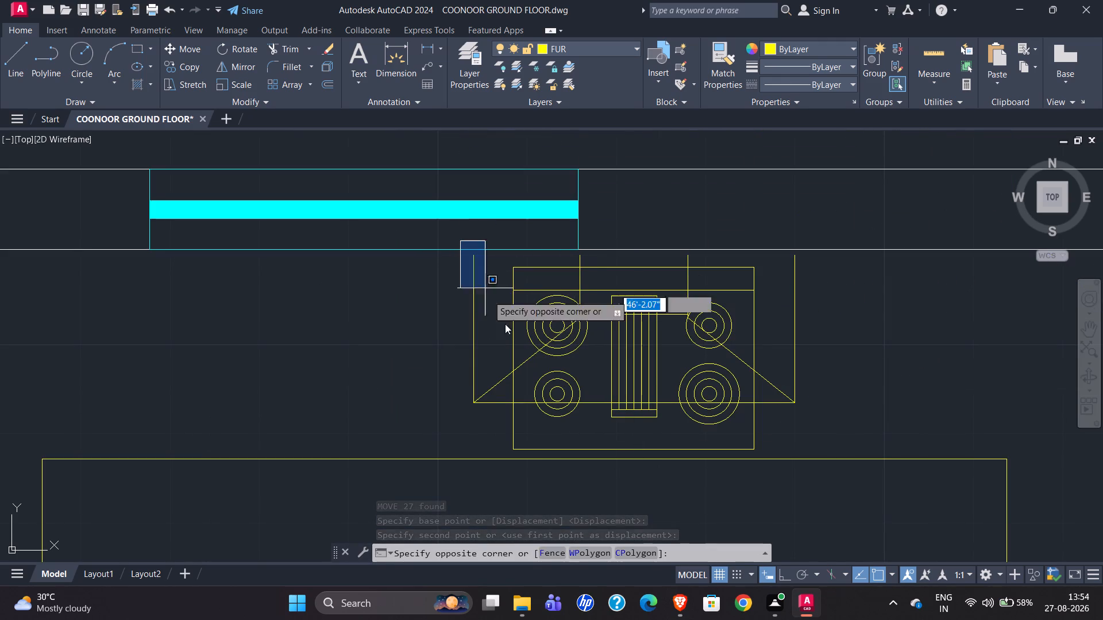
pyautogui.click(826, 460)
pyautogui.scroll(2, 799, 250)
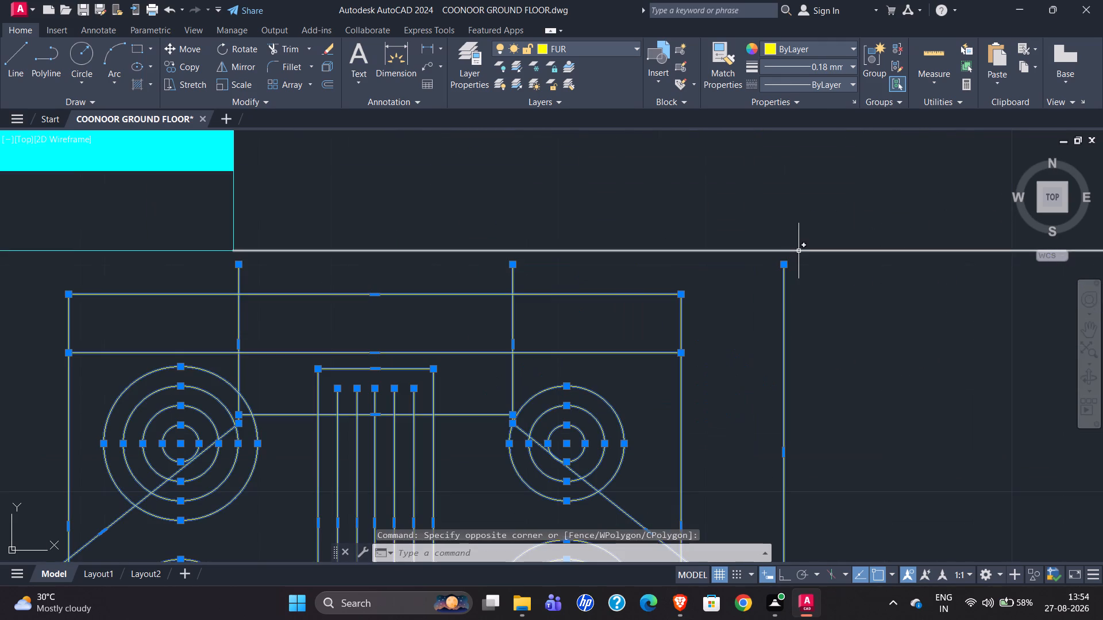
pyautogui.press('m')
pyautogui.press('Return')
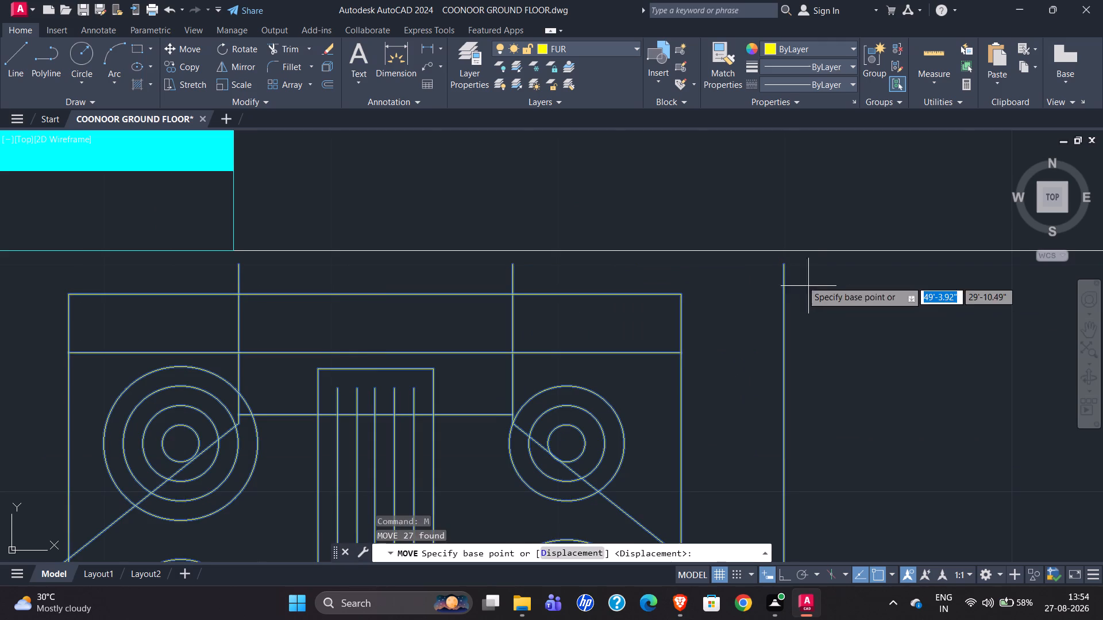
pyautogui.click(782, 263)
pyautogui.click(782, 251)
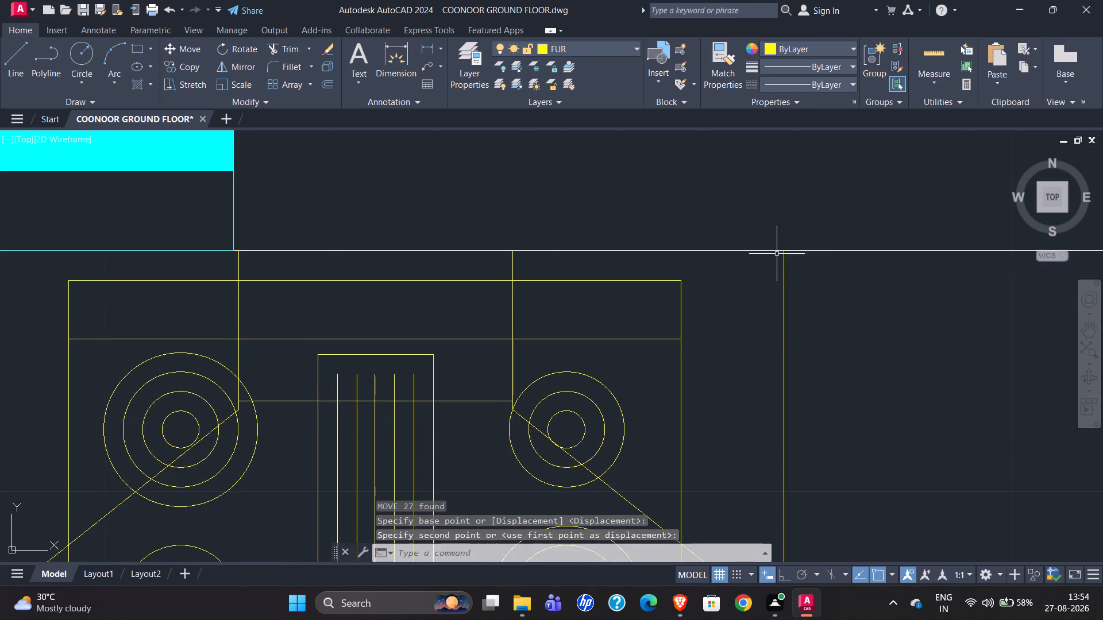
# Move the kitchen window along its wall so its inner corner meets the near corner of the hob's hood outline.
pyautogui.scroll(-3, 535, 242)
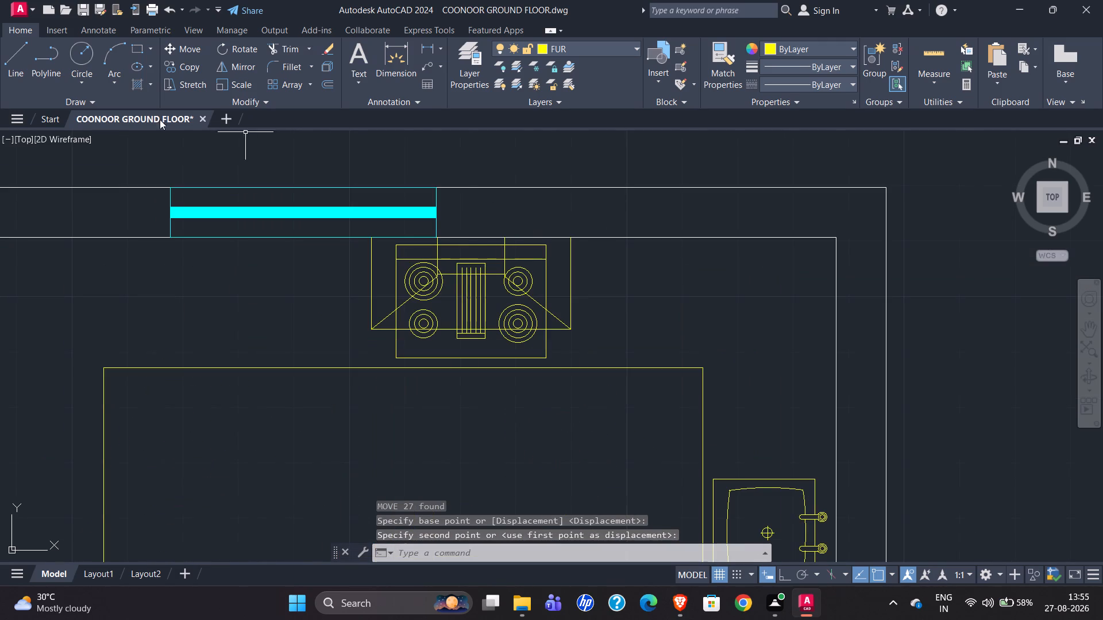
pyautogui.click(168, 172)
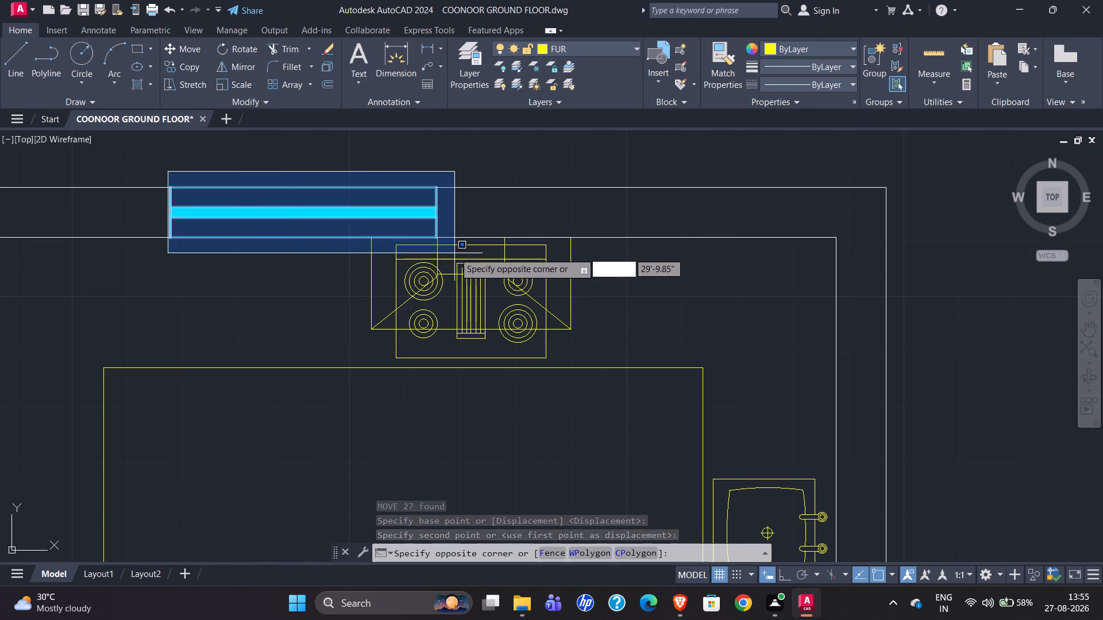
pyautogui.click(452, 251)
pyautogui.press('m')
pyautogui.press('Return')
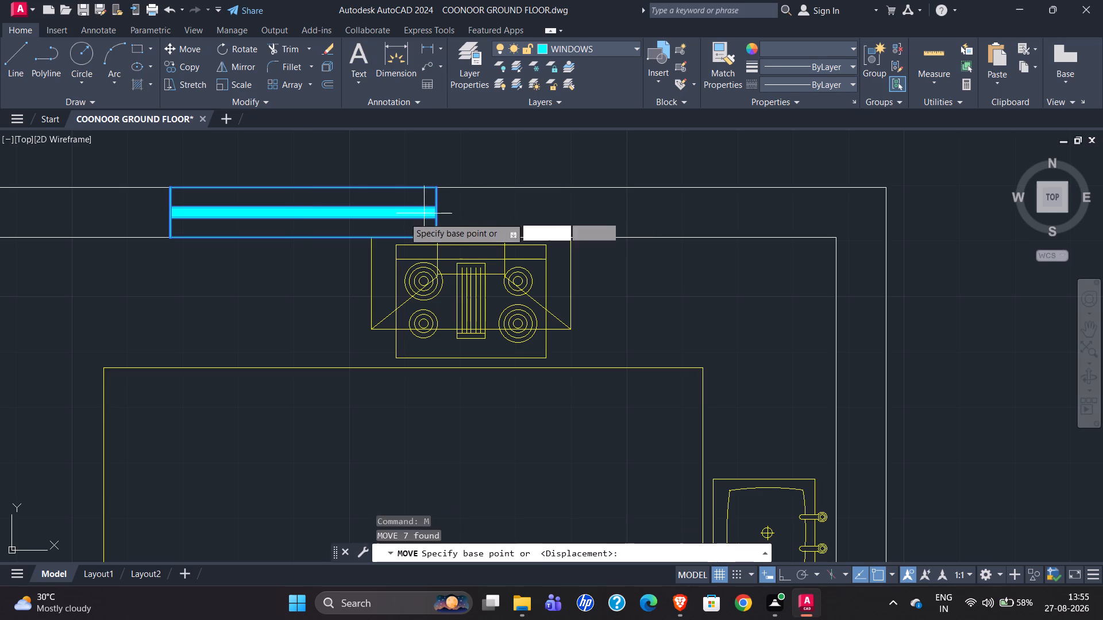
pyautogui.scroll(2, 435, 238)
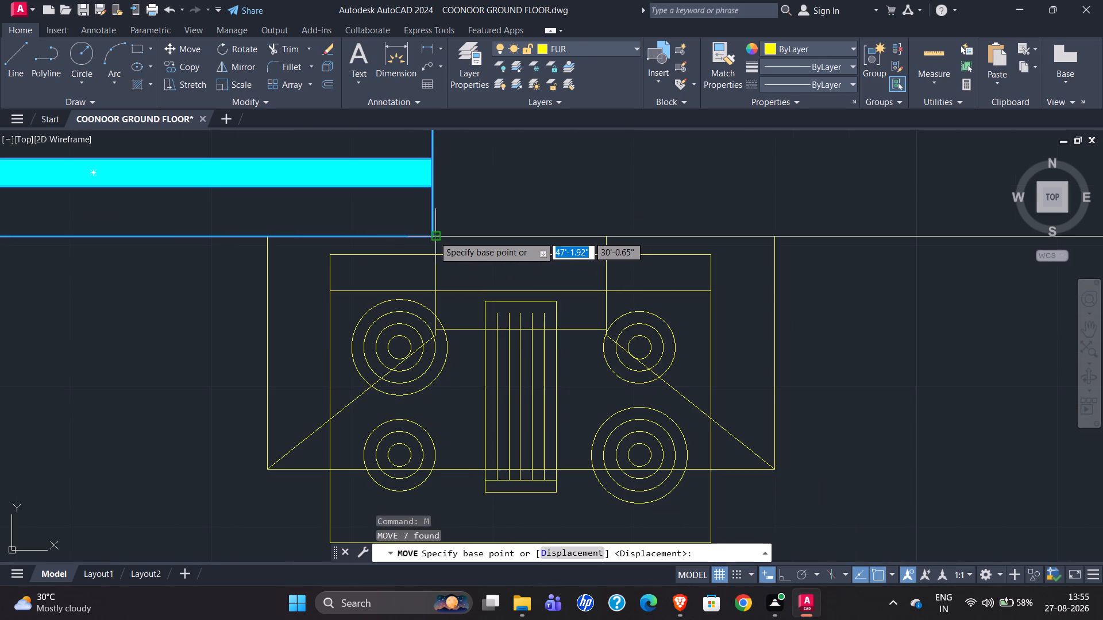
pyautogui.click(429, 236)
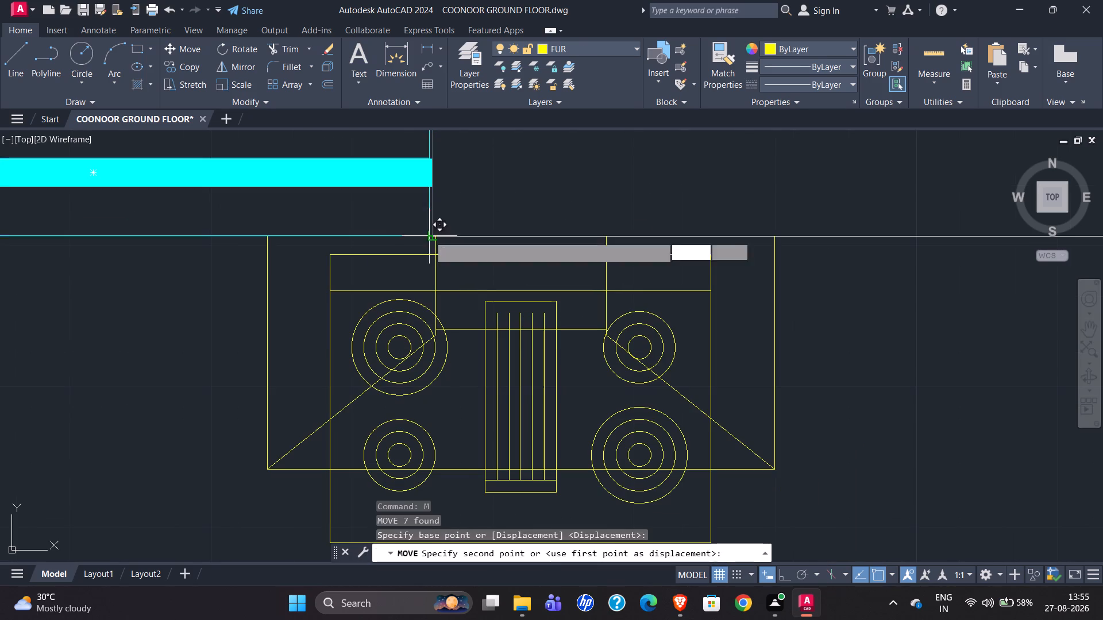
pyautogui.click(263, 237)
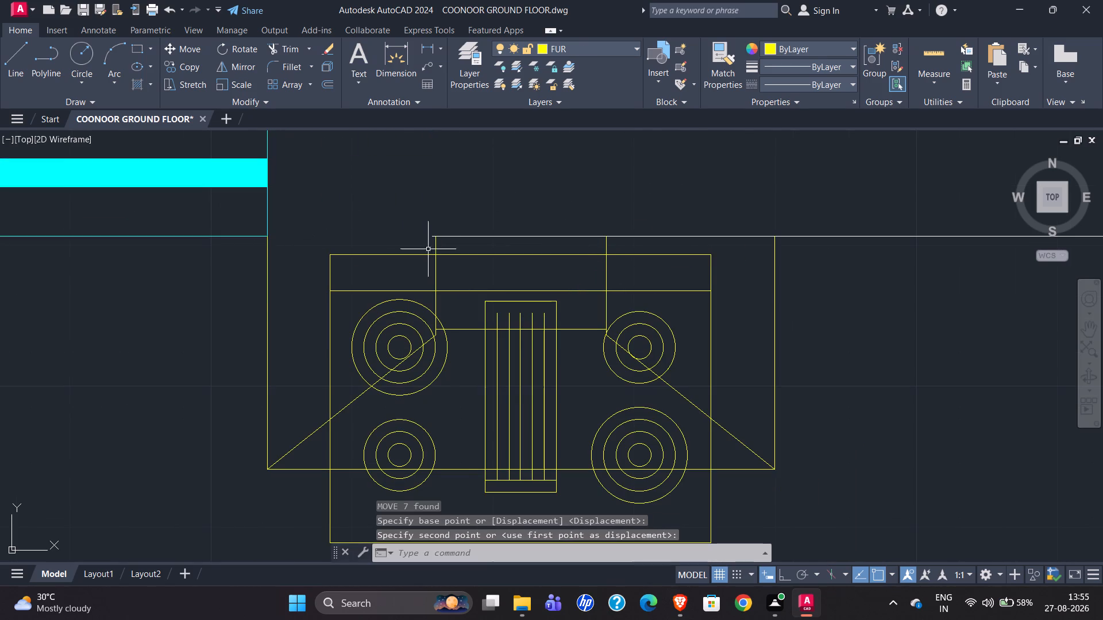
# Extend the outer and inner kitchen wall lines beside the hob to close the gap at the moved window's end.
pyautogui.scroll(-3, 836, 245)
pyautogui.scroll(2, 687, 250)
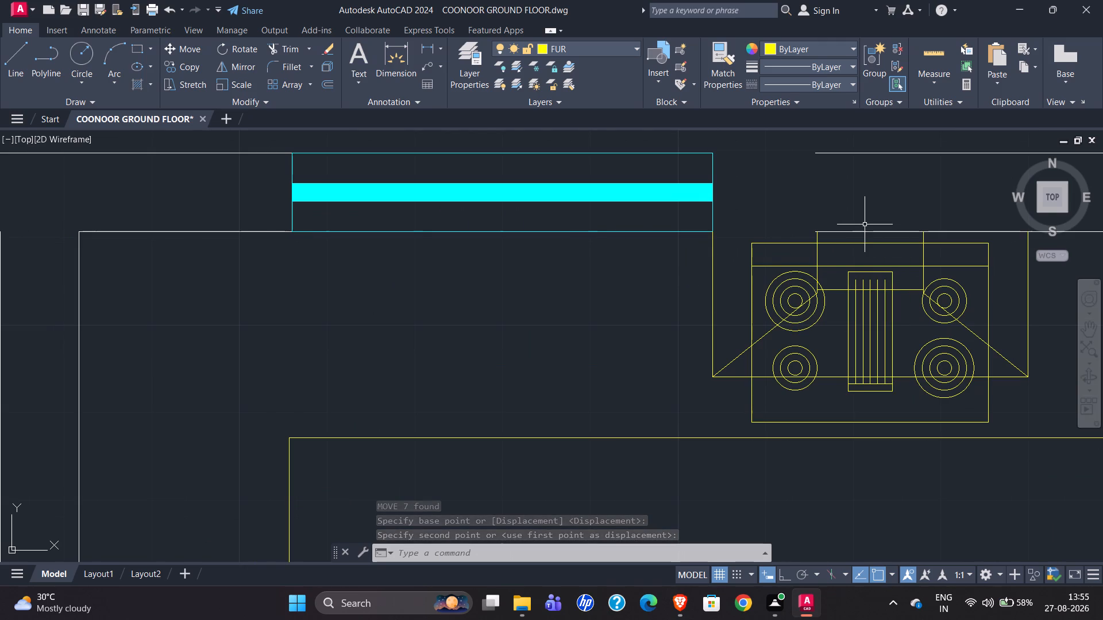
pyautogui.write('EX')
pyautogui.press('Return')
pyautogui.click(820, 152)
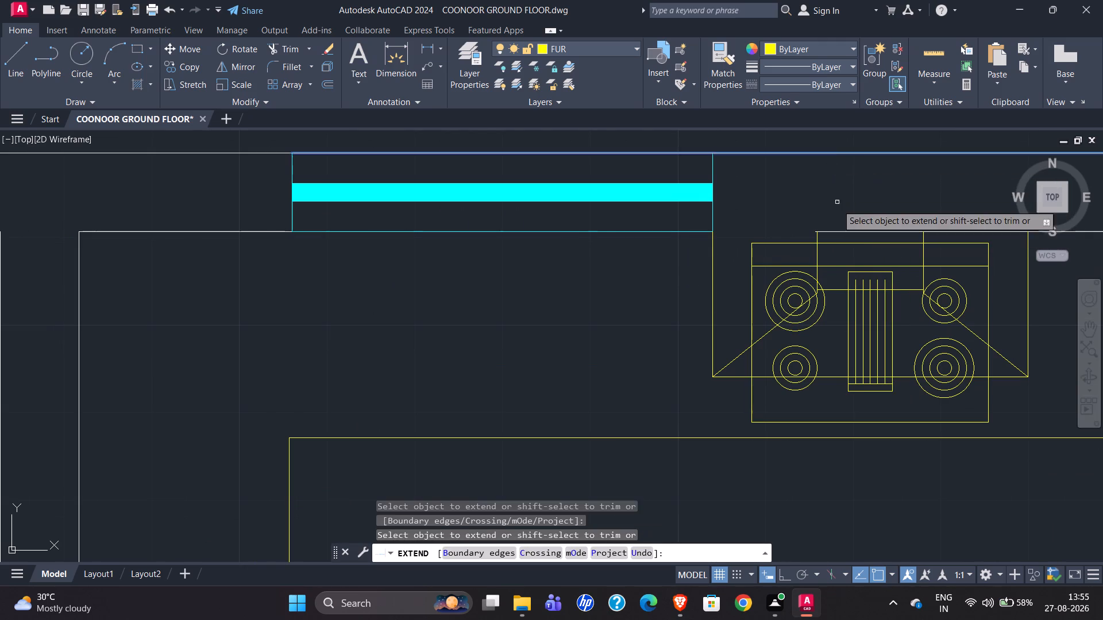
pyautogui.click(836, 231)
pyautogui.press('Escape')
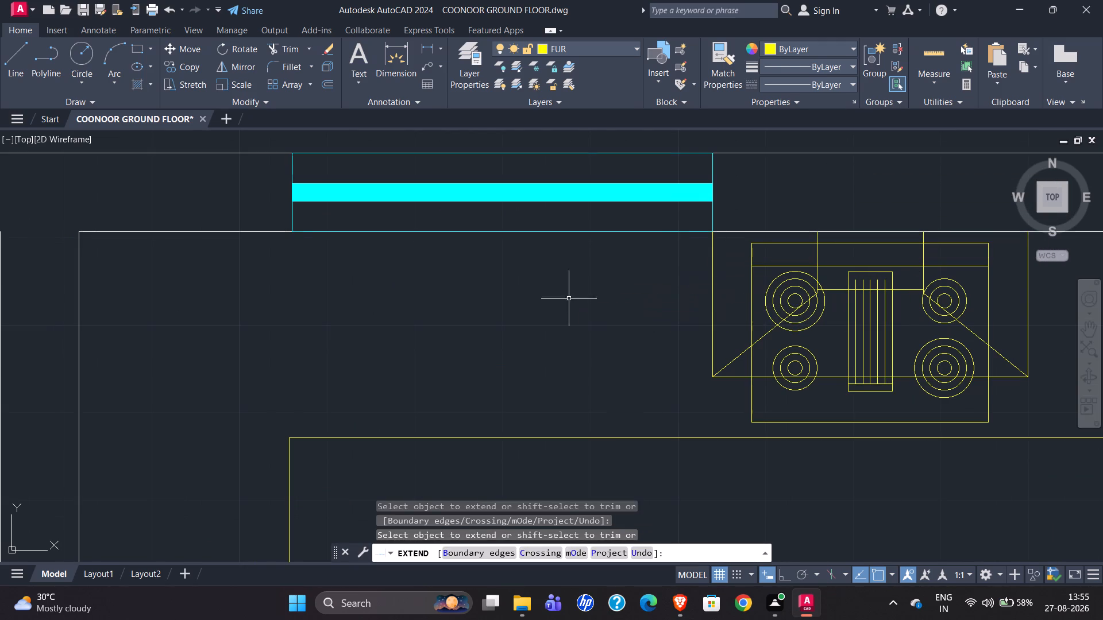
# Extend the end line of the kitchen counter's free arm to the wall between the kitchen and living room.
pyautogui.scroll(-2, 442, 368)
pyautogui.scroll(-1, 554, 237)
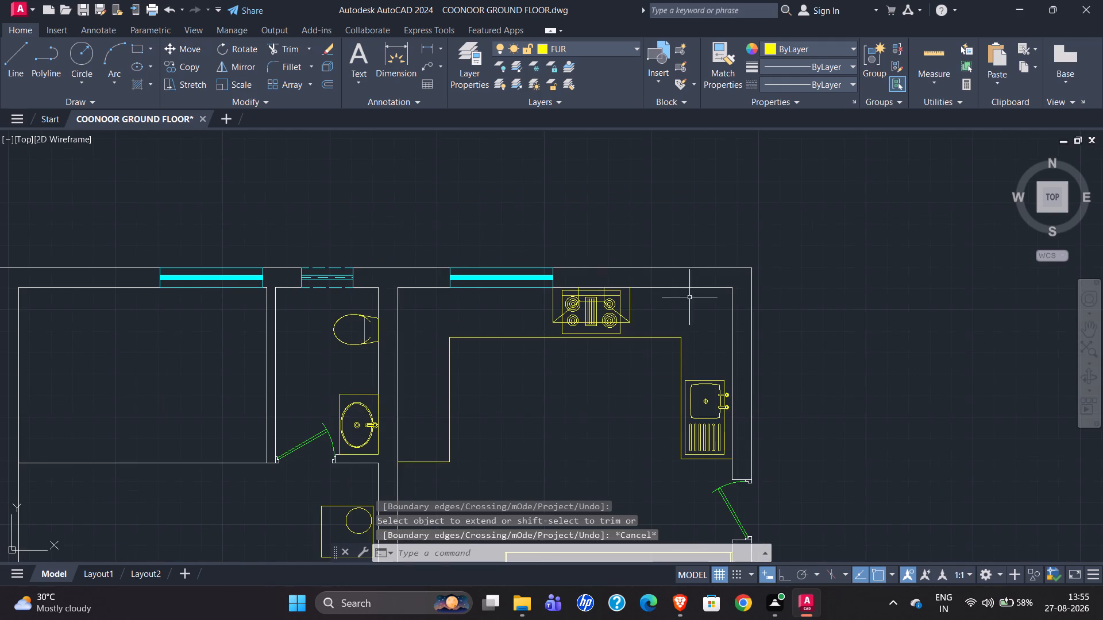
pyautogui.scroll(-1, 608, 247)
pyautogui.scroll(3, 700, 418)
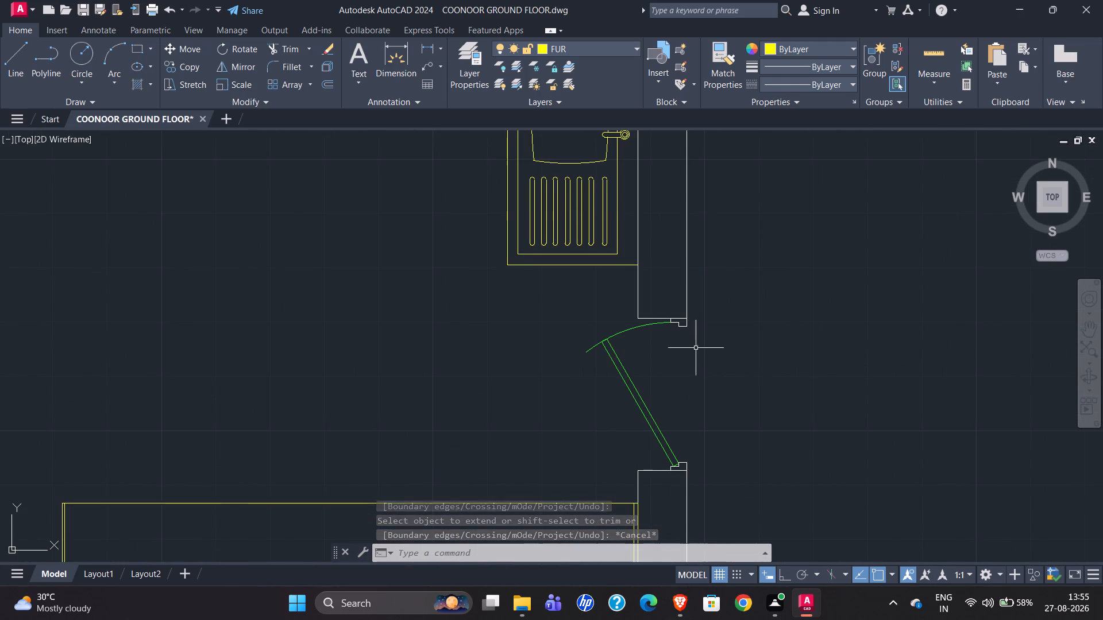
pyautogui.scroll(1, 649, 343)
pyautogui.scroll(-2, 642, 339)
pyautogui.scroll(-1, 700, 340)
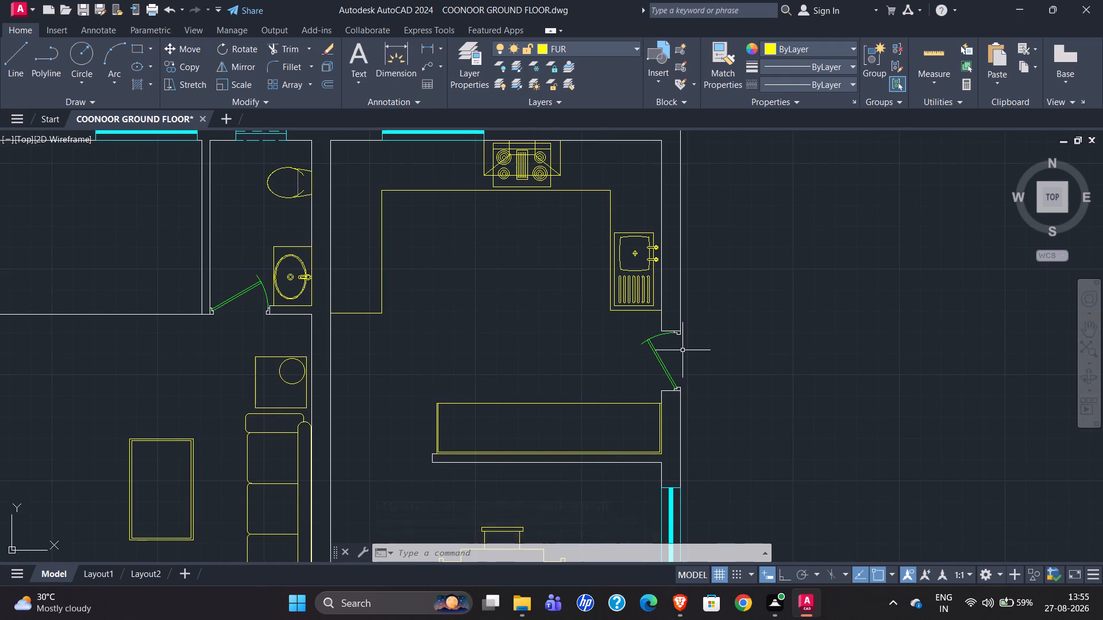
pyautogui.scroll(4, 352, 336)
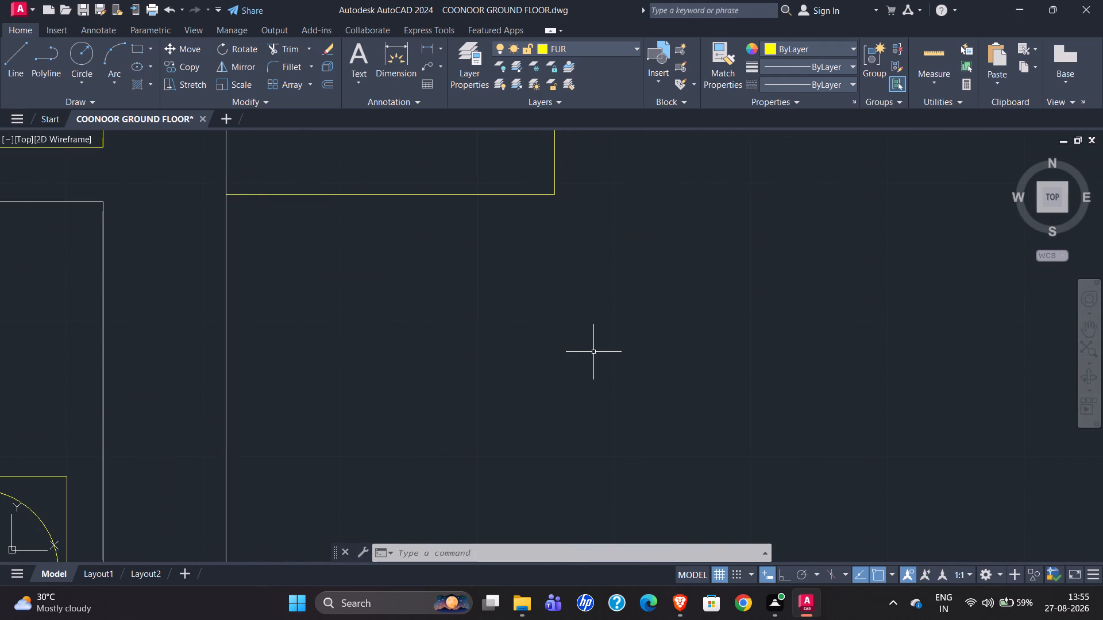
pyautogui.press('e')
pyautogui.press('x')
pyautogui.press('Return')
pyautogui.click(273, 195)
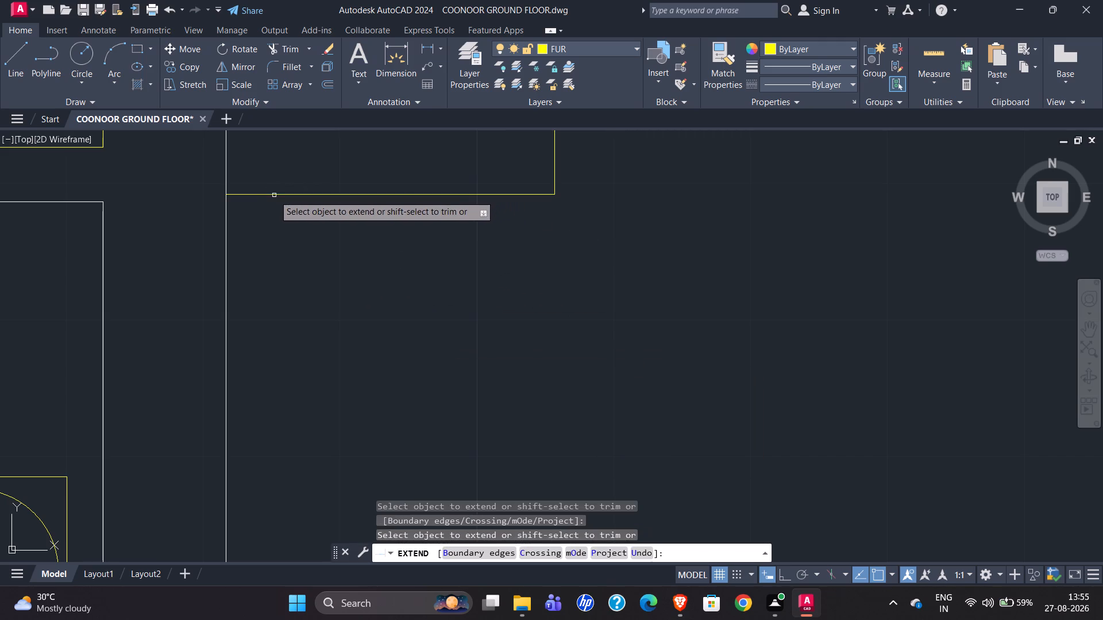
pyautogui.scroll(-3, 210, 135)
pyautogui.scroll(-1, 499, 311)
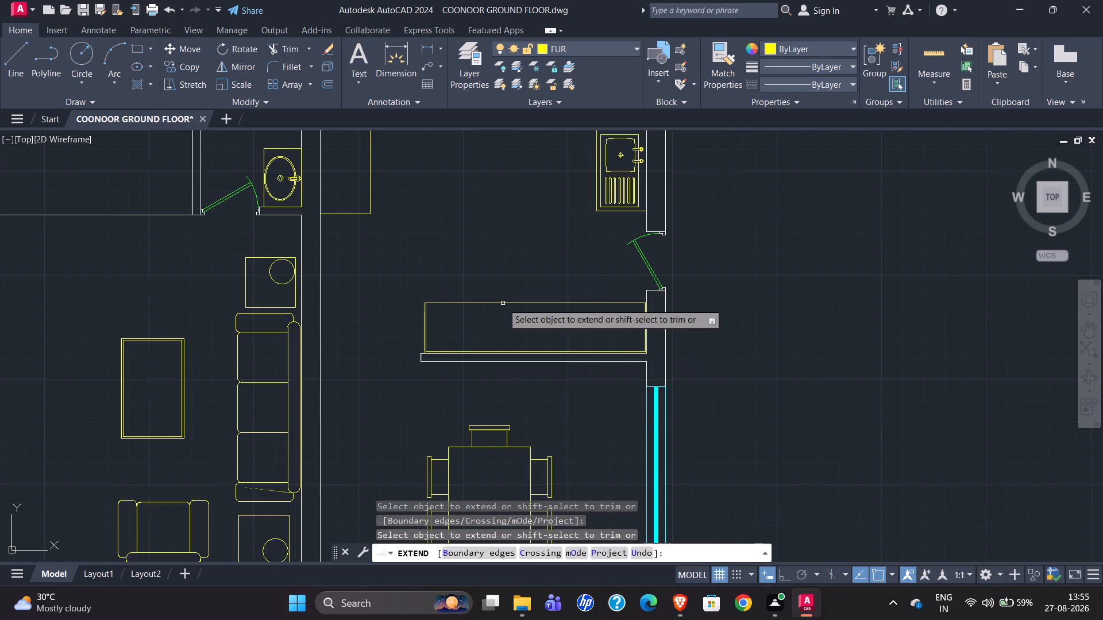
pyautogui.scroll(-3, 503, 303)
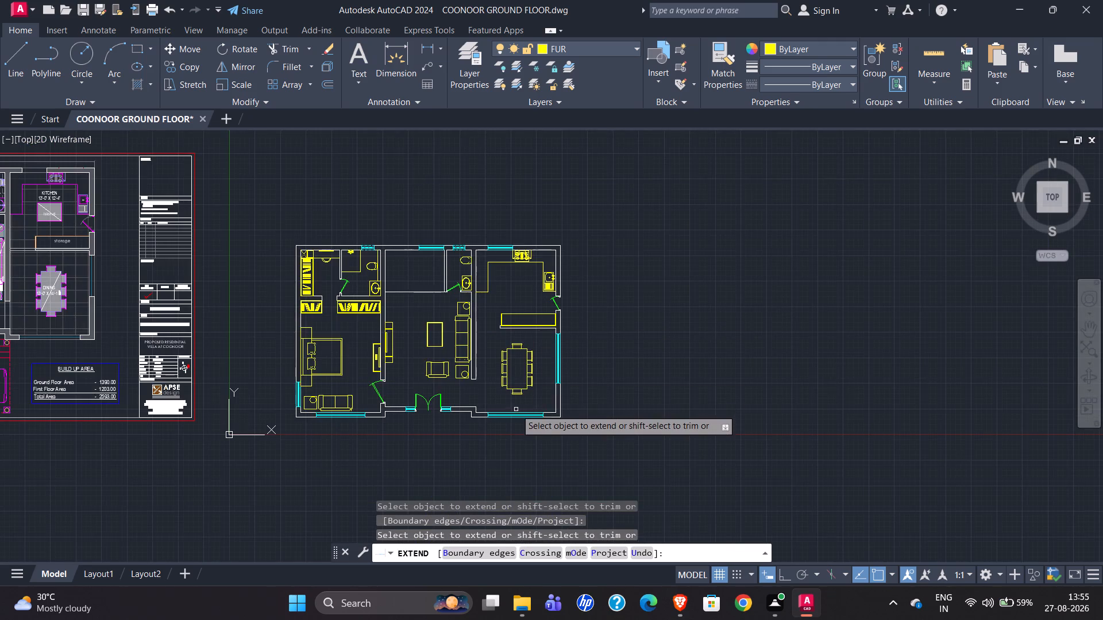
pyautogui.scroll(3, 516, 408)
pyautogui.press('Escape')
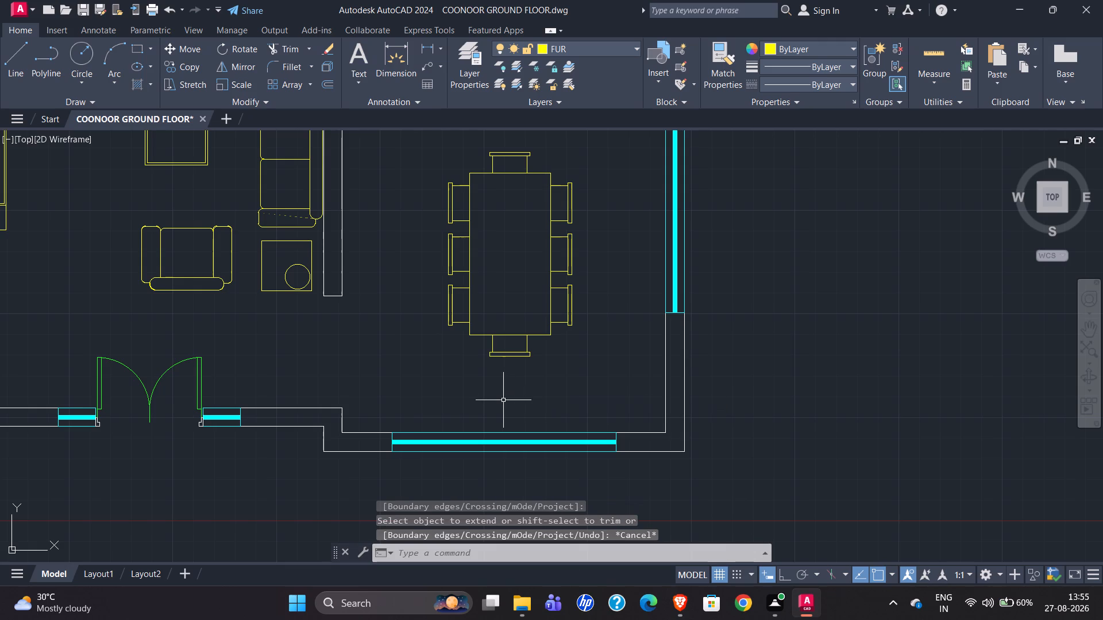
# Compare the furnished new plan with the reference ground floor plan, from the dining and portico areas to the kitchen partition.
pyautogui.scroll(-1, 568, 414)
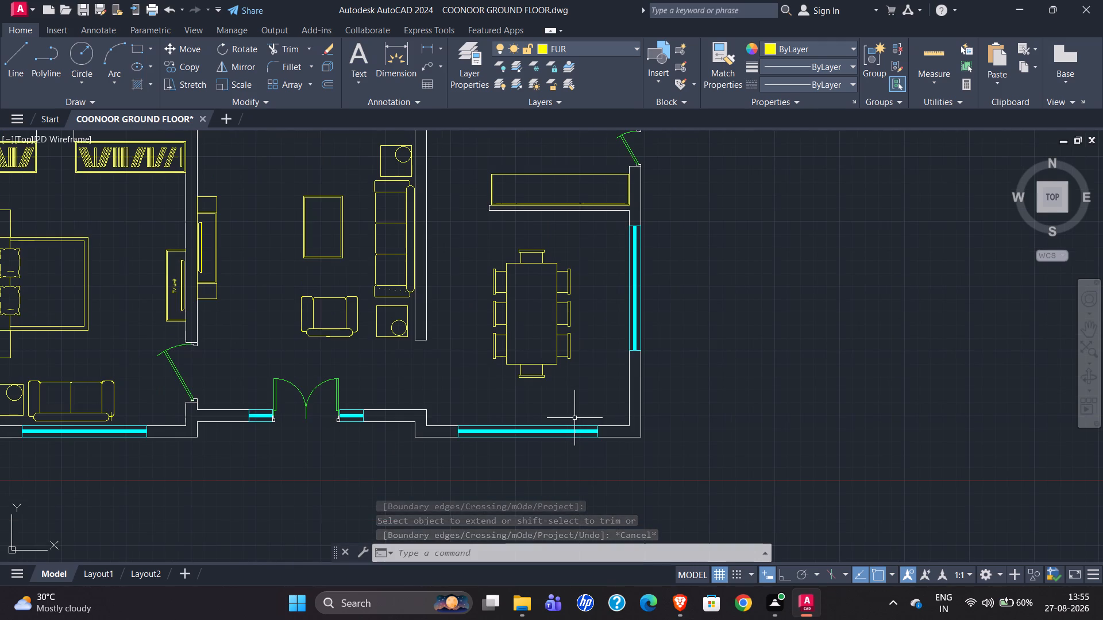
pyautogui.scroll(-2, 587, 422)
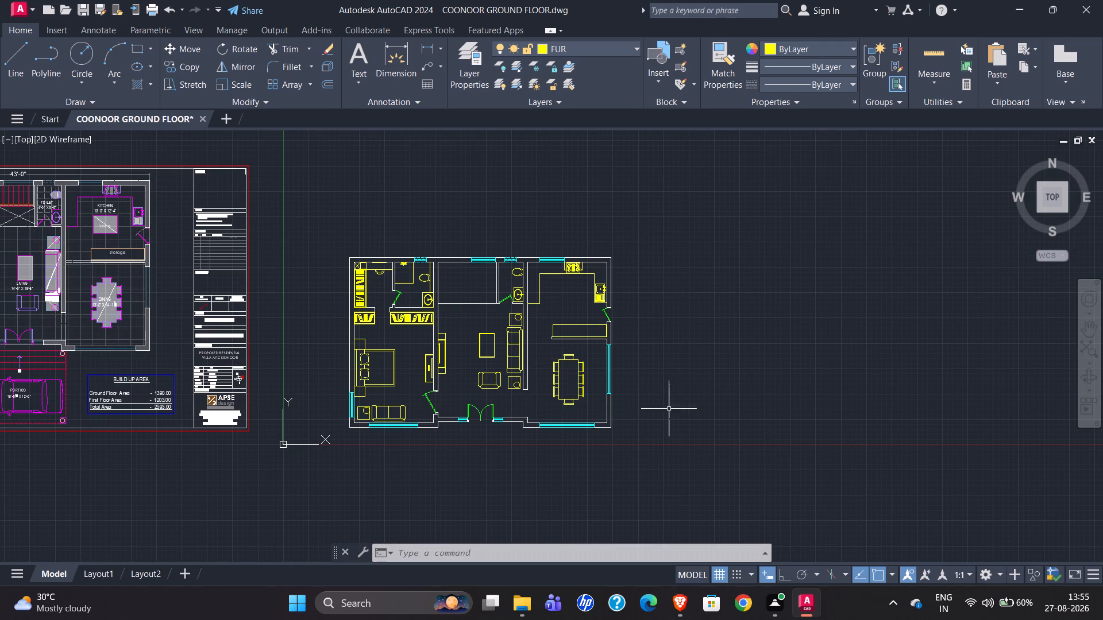
pyautogui.scroll(-2, 755, 429)
pyautogui.scroll(4, 489, 404)
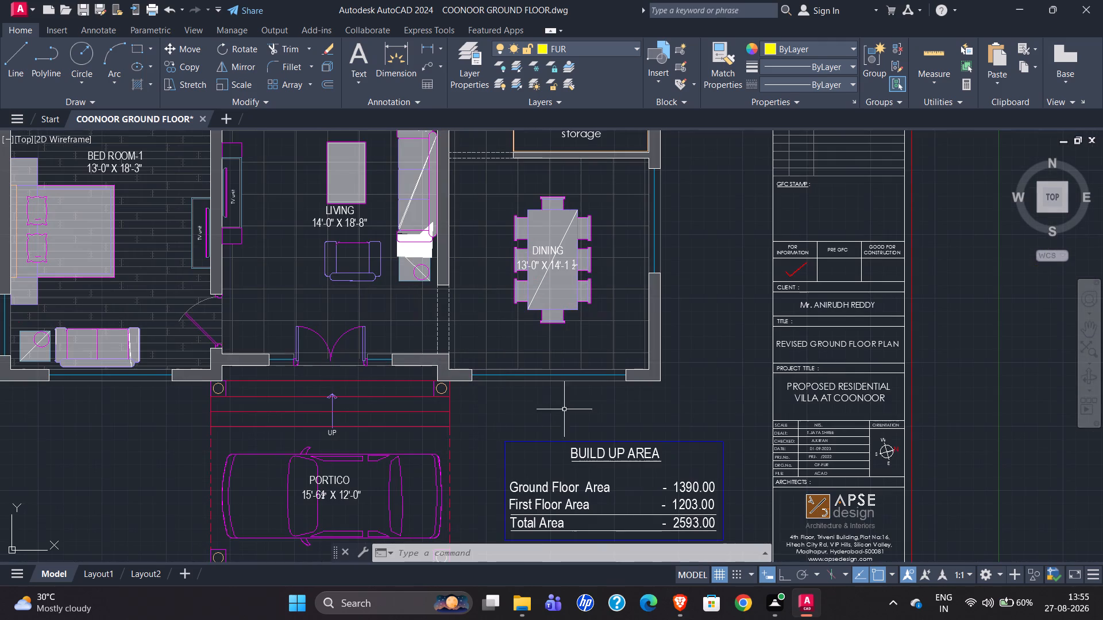
pyautogui.scroll(-1, 585, 444)
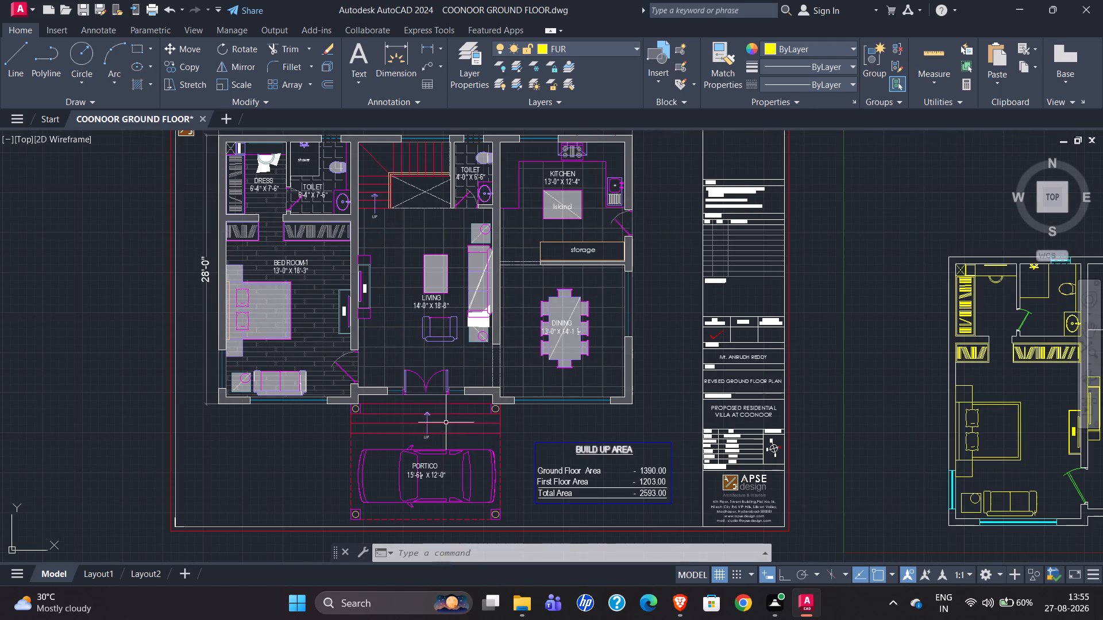
pyautogui.scroll(-1, 388, 418)
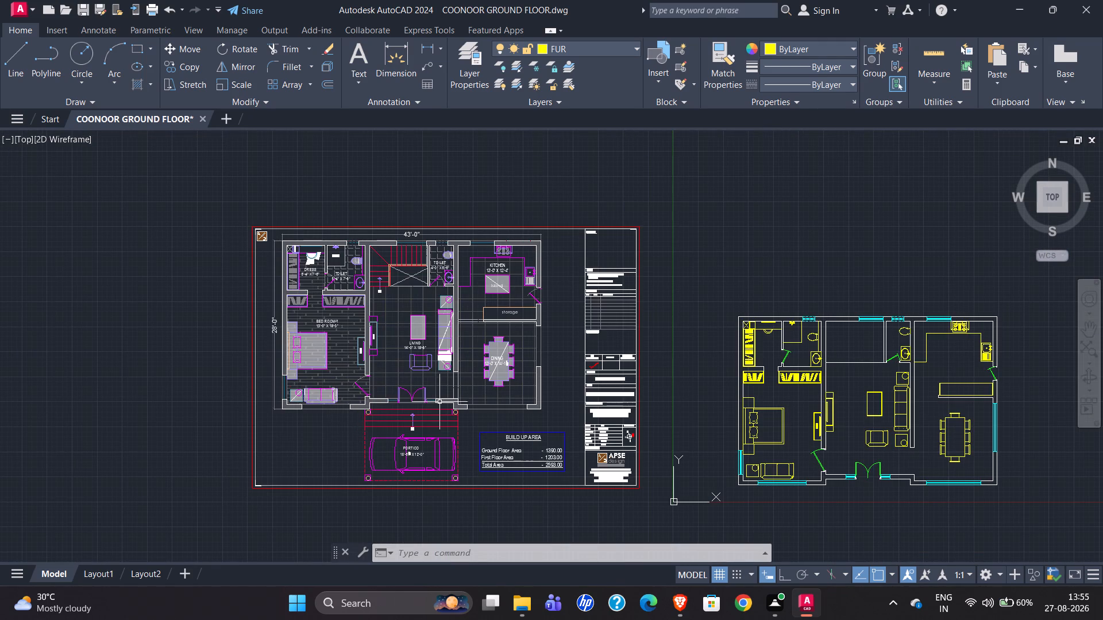
pyautogui.scroll(3, 466, 402)
pyautogui.scroll(-3, 340, 396)
pyautogui.scroll(2, 846, 404)
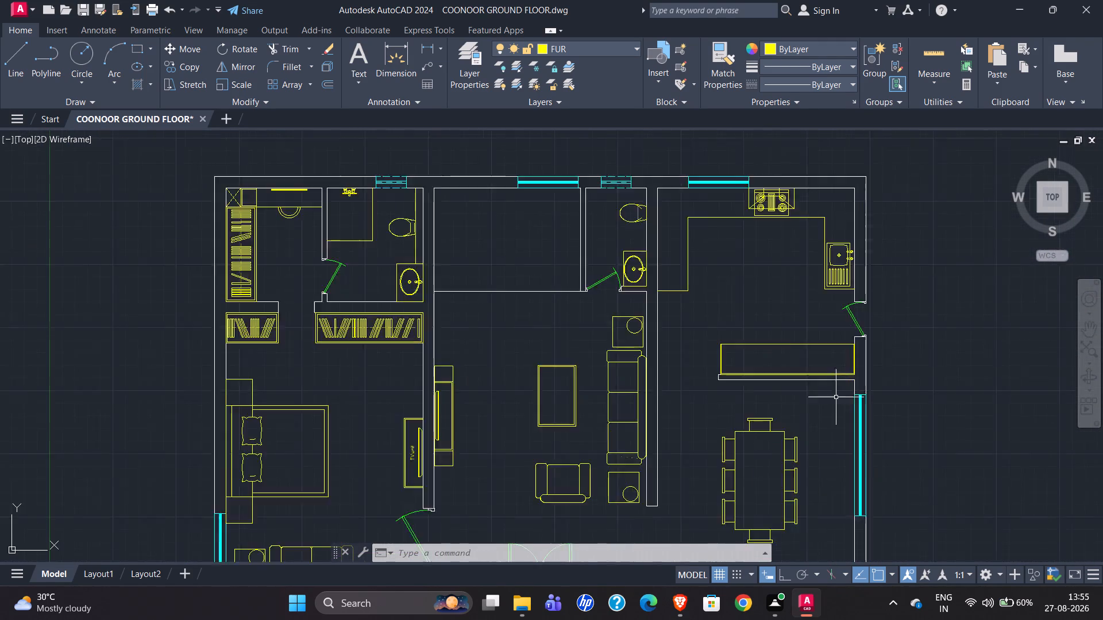
pyautogui.scroll(1, 834, 397)
# Make WALLS the current layer and set the current linetype to the dashed ACAD linetype.
pyautogui.click(603, 52)
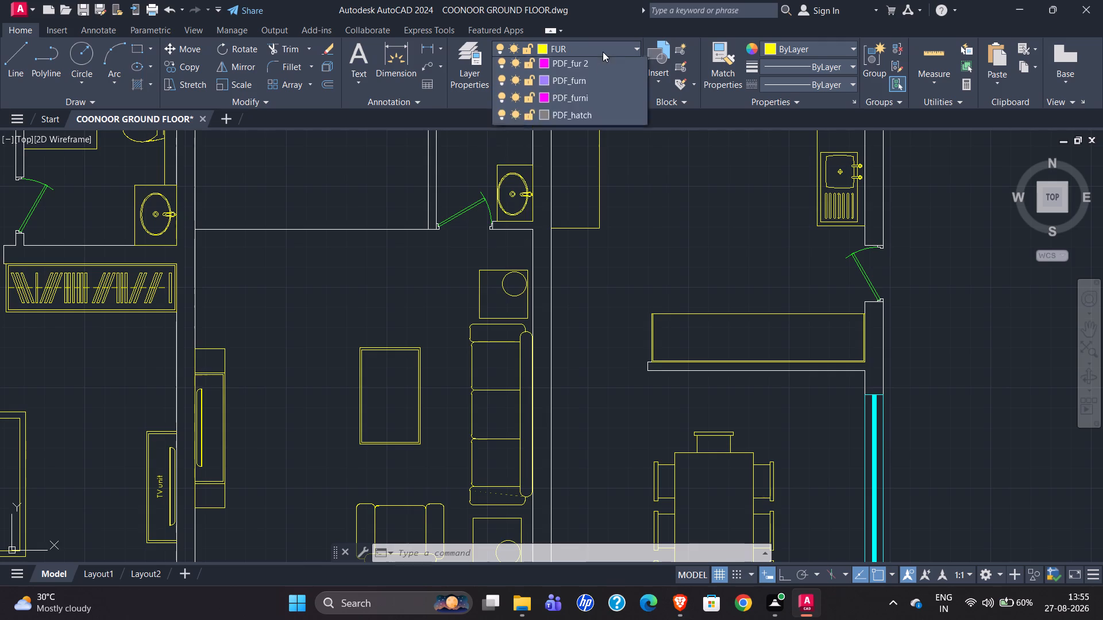
pyautogui.scroll(-6, 591, 470)
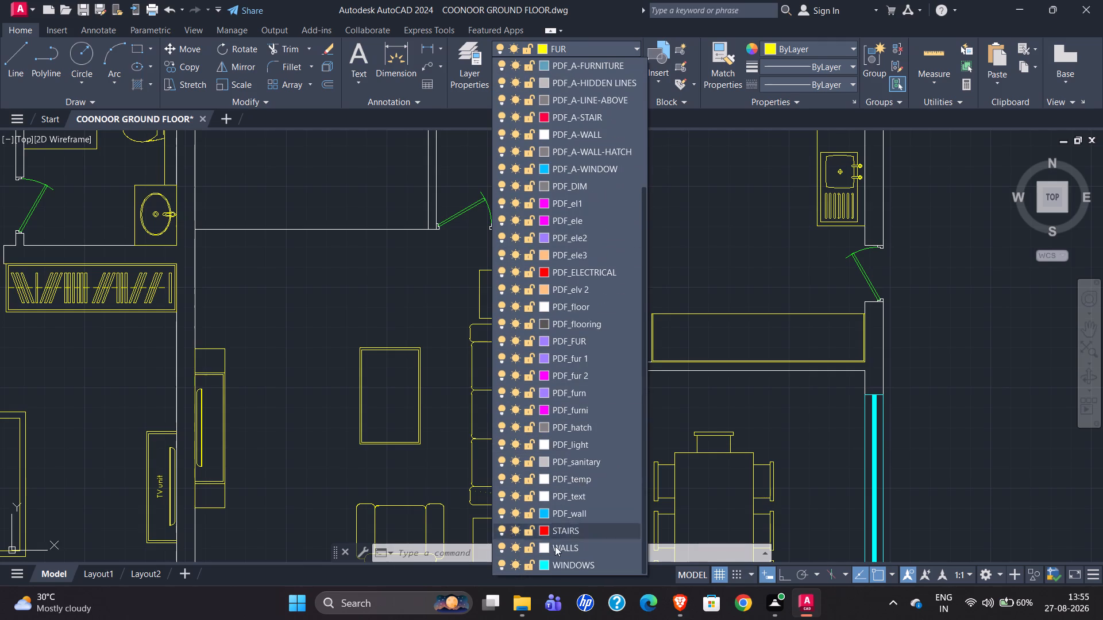
pyautogui.click(561, 541)
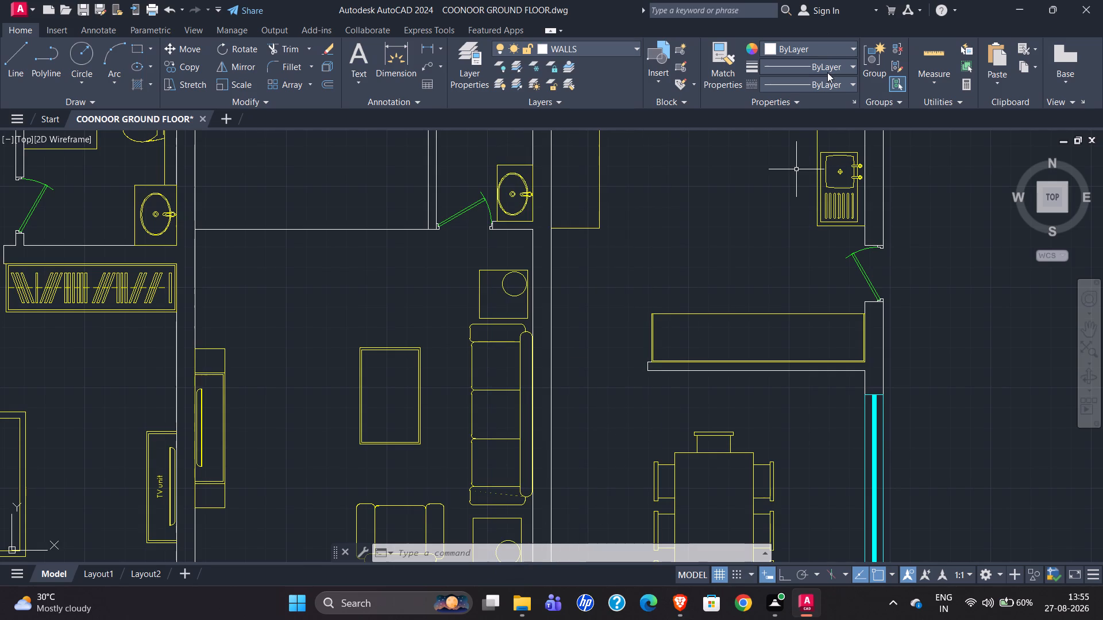
pyautogui.click(828, 79)
pyautogui.click(832, 129)
# Compare the free end of the kitchen partition with the dashed wall opening beside the storage unit in the reference plan.
pyautogui.scroll(3, 698, 360)
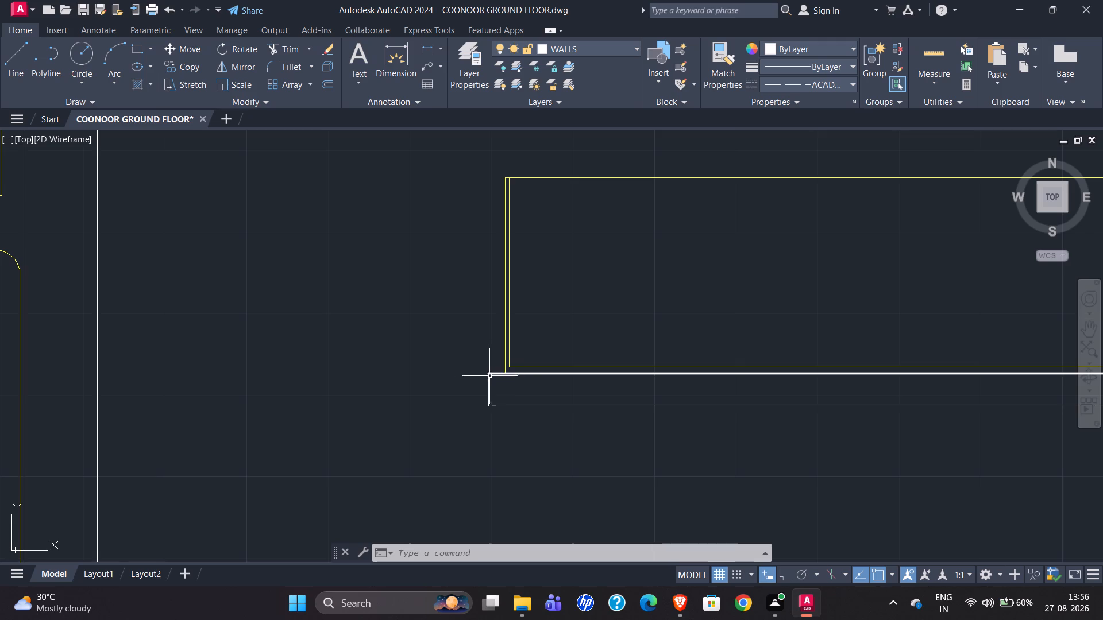
pyautogui.click(11, 55)
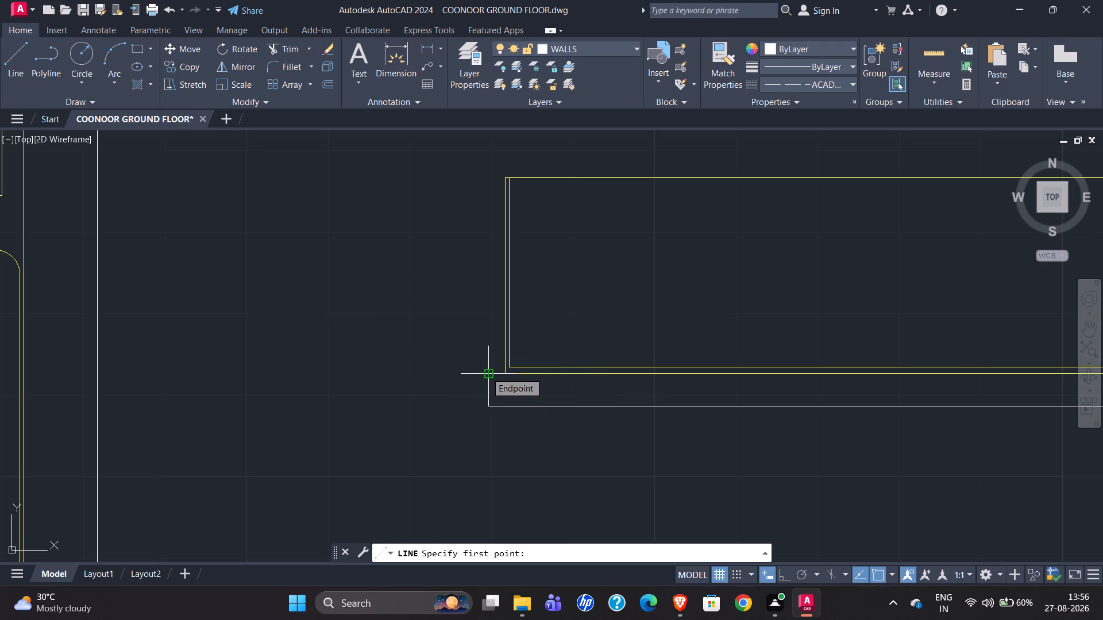
pyautogui.scroll(-4, 684, 272)
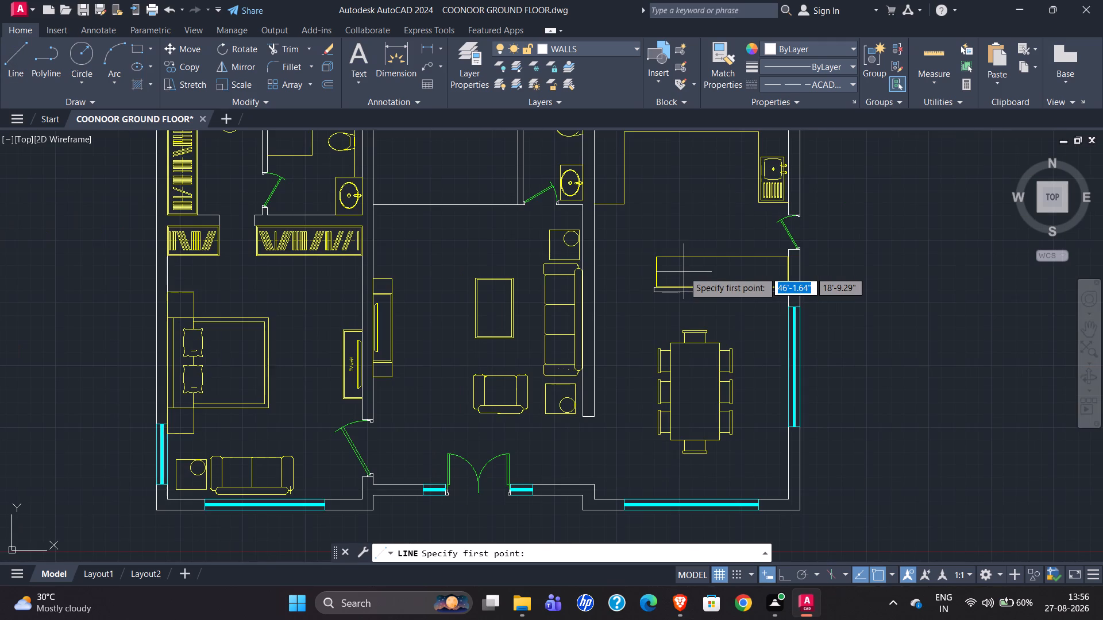
pyautogui.scroll(-1, 684, 272)
pyautogui.scroll(-2, 249, 282)
pyautogui.scroll(2, 90, 220)
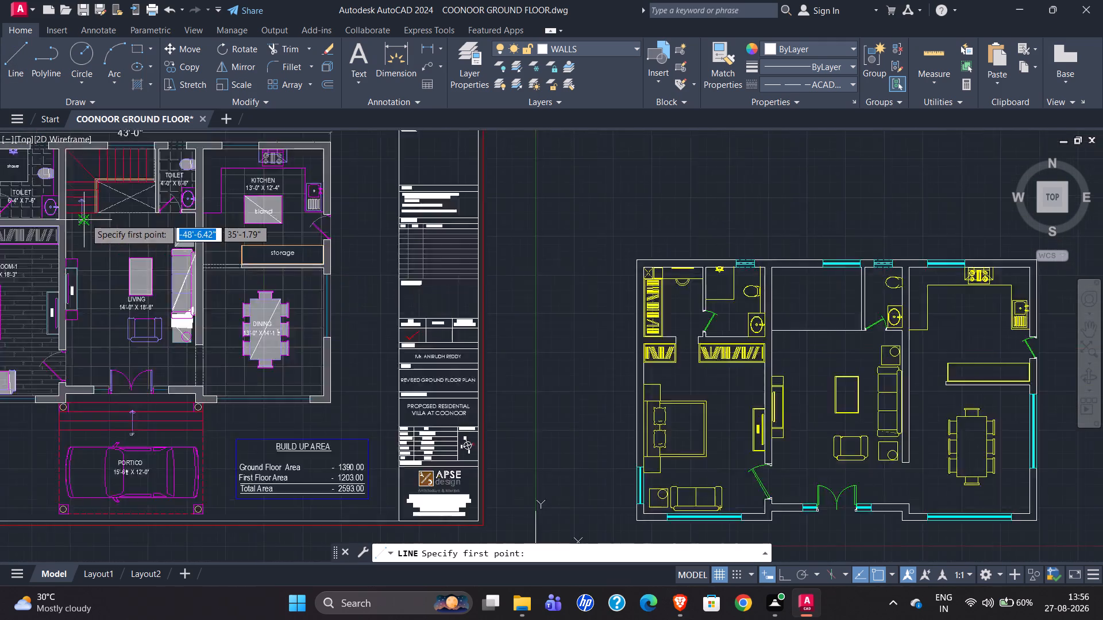
pyautogui.scroll(2, 85, 218)
pyautogui.scroll(2, 475, 363)
pyautogui.scroll(3, 490, 317)
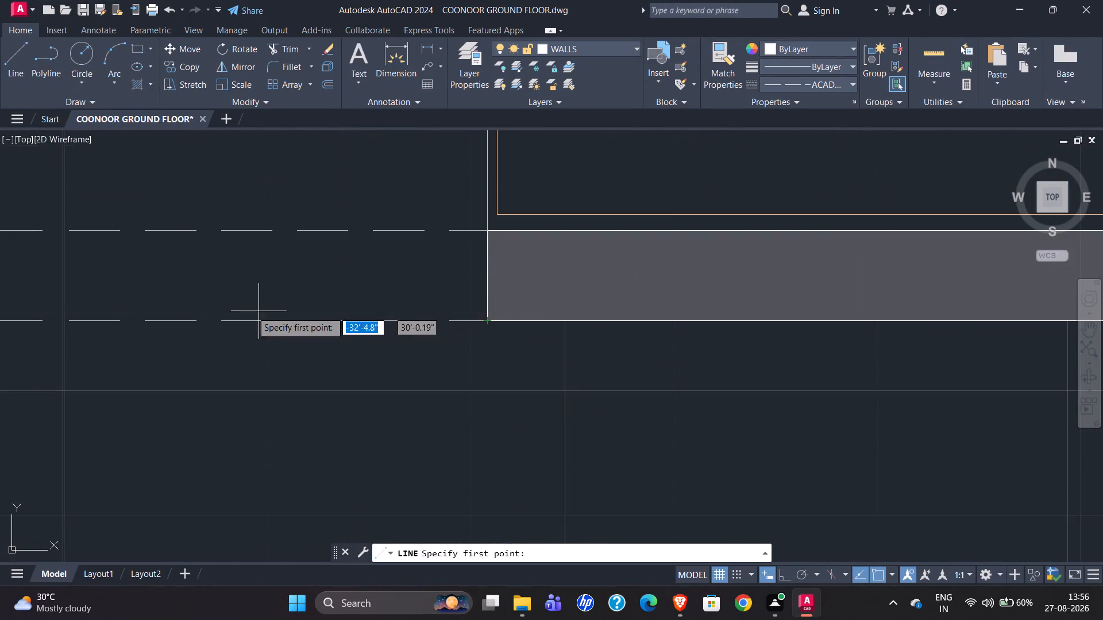
pyautogui.scroll(-9, 247, 311)
pyautogui.scroll(-2, 339, 343)
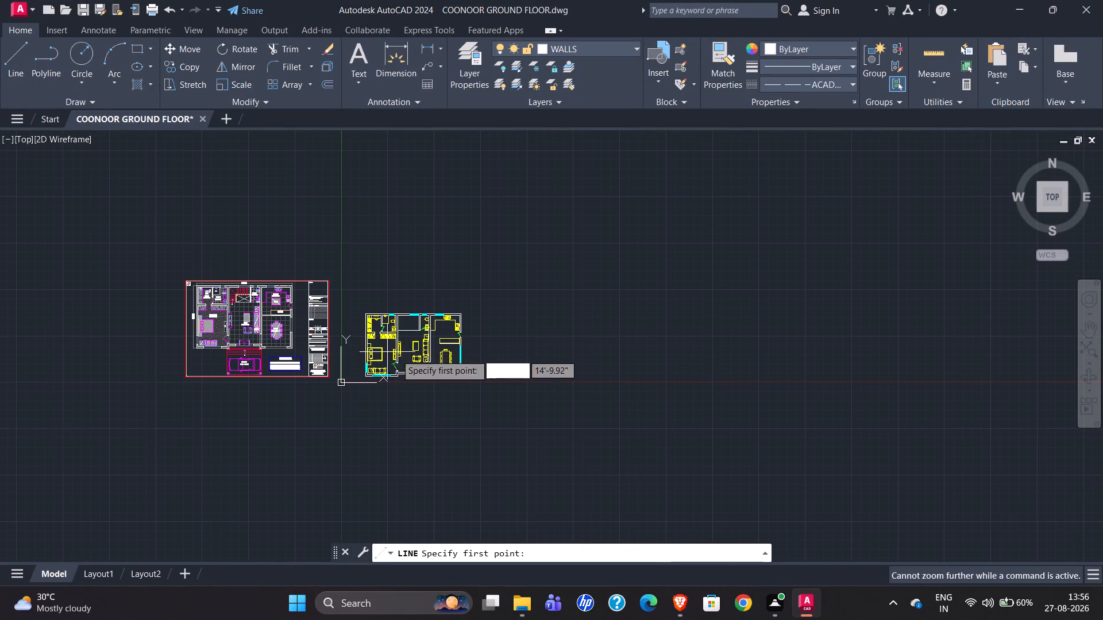
pyautogui.scroll(4, 424, 352)
pyautogui.scroll(3, 492, 335)
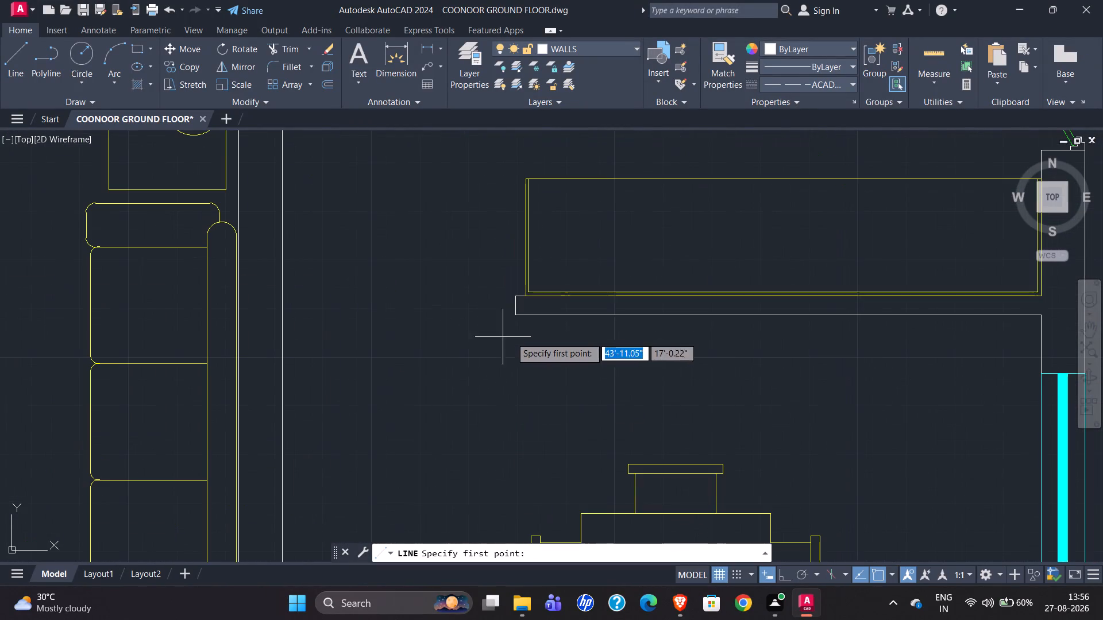
# Set the current linetype to ByLayer and draw a 4" line across the kitchen partition, flush with the storage counter's end.
pyautogui.click(838, 86)
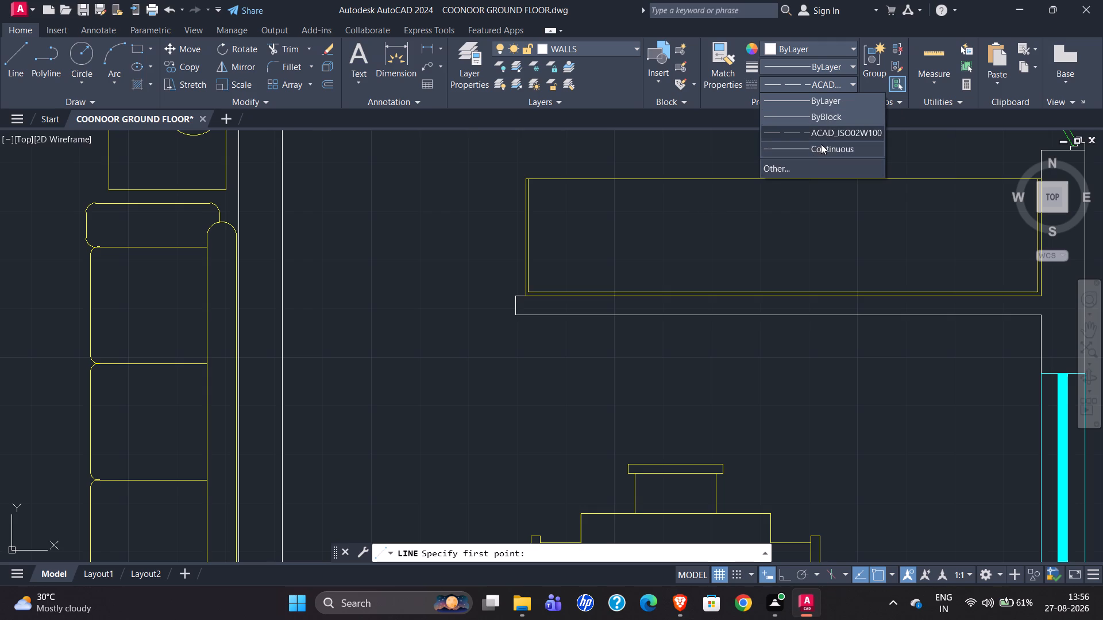
pyautogui.click(821, 144)
pyautogui.click(827, 80)
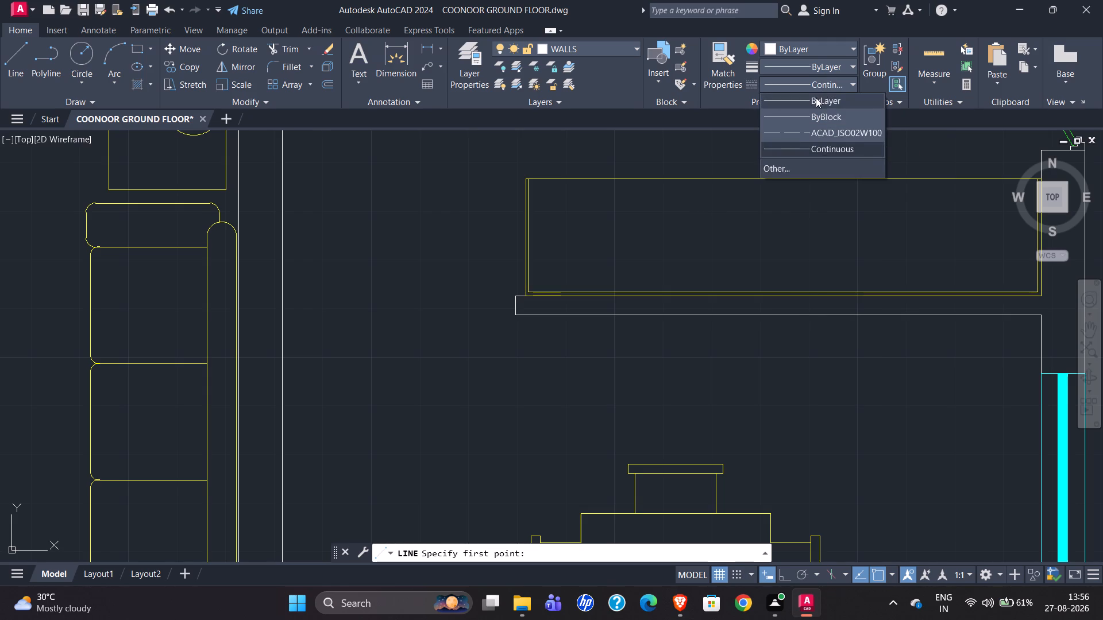
pyautogui.click(816, 98)
pyautogui.scroll(3, 519, 315)
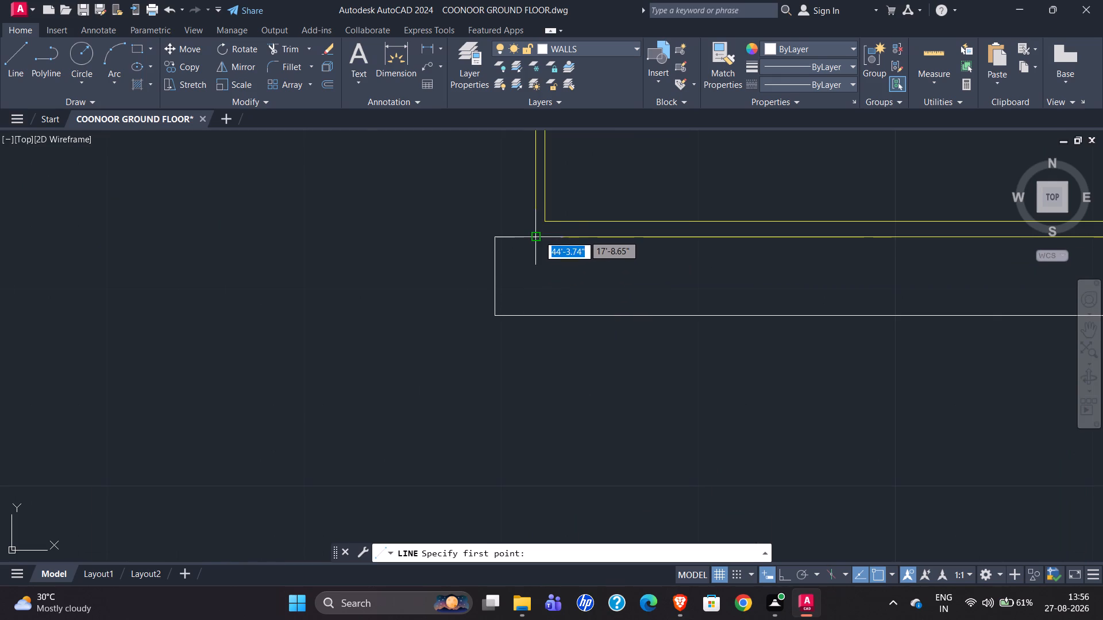
pyautogui.click(536, 238)
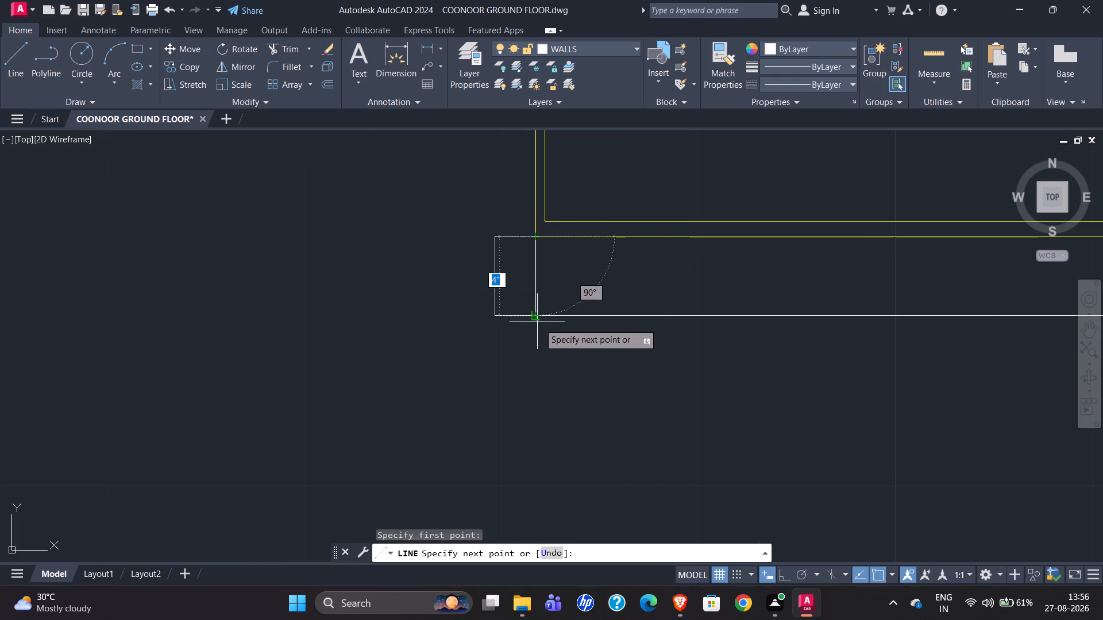
pyautogui.click(784, 576)
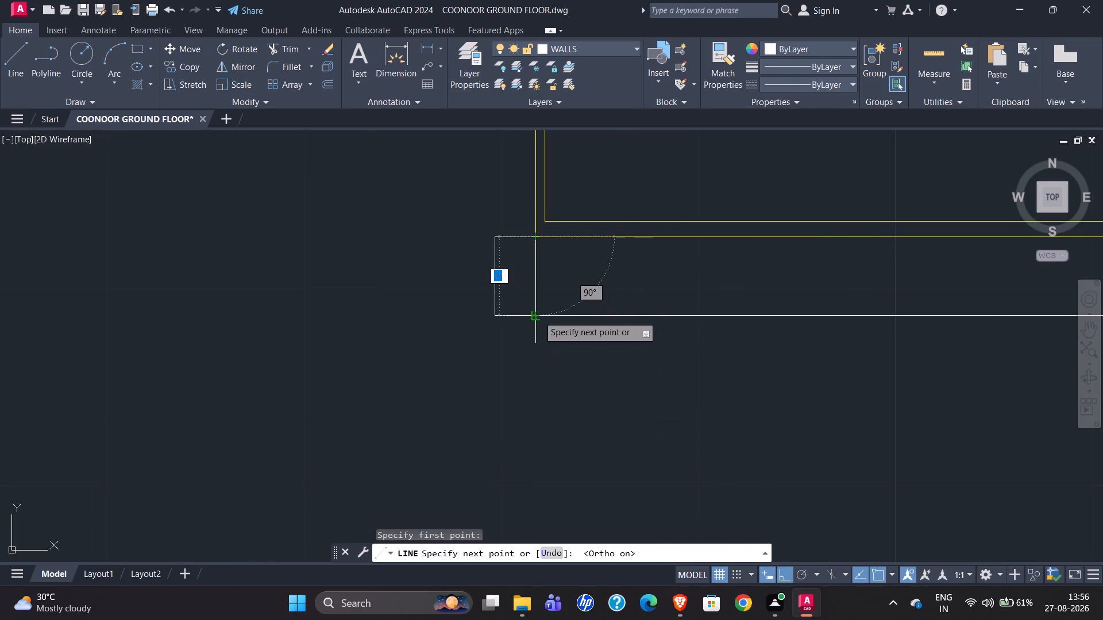
pyautogui.click(538, 314)
pyautogui.press('Escape')
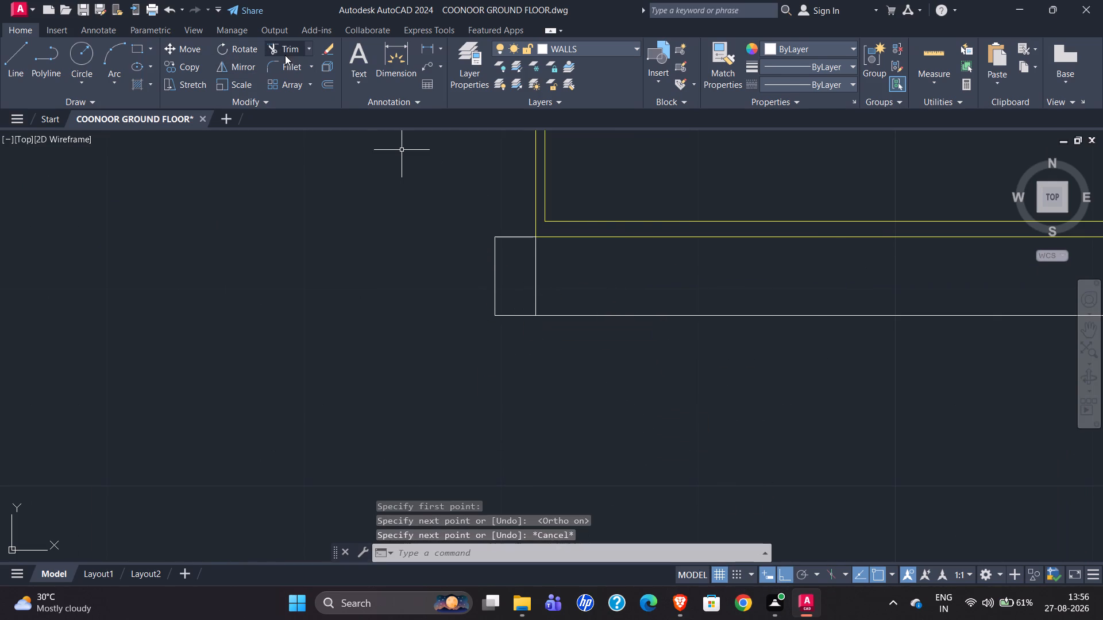
# Trim off the stub of the kitchen partition projecting beyond the new end line.
pyautogui.click(287, 52)
pyautogui.moveTo(486, 198); pyautogui.dragTo(496, 305)
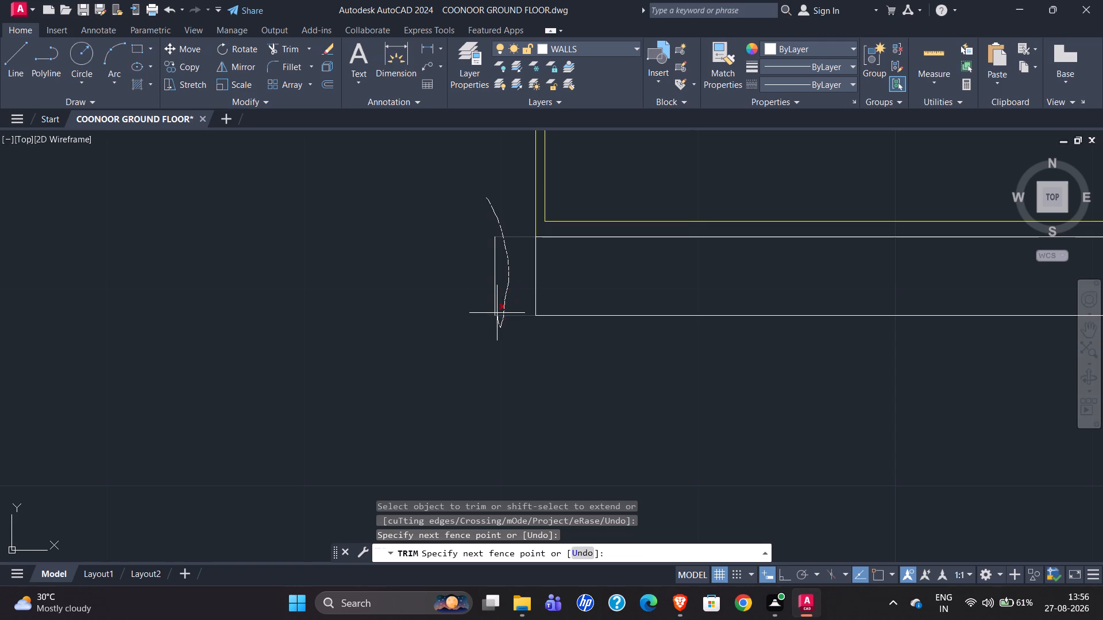
pyautogui.moveTo(496, 305); pyautogui.dragTo(491, 259)
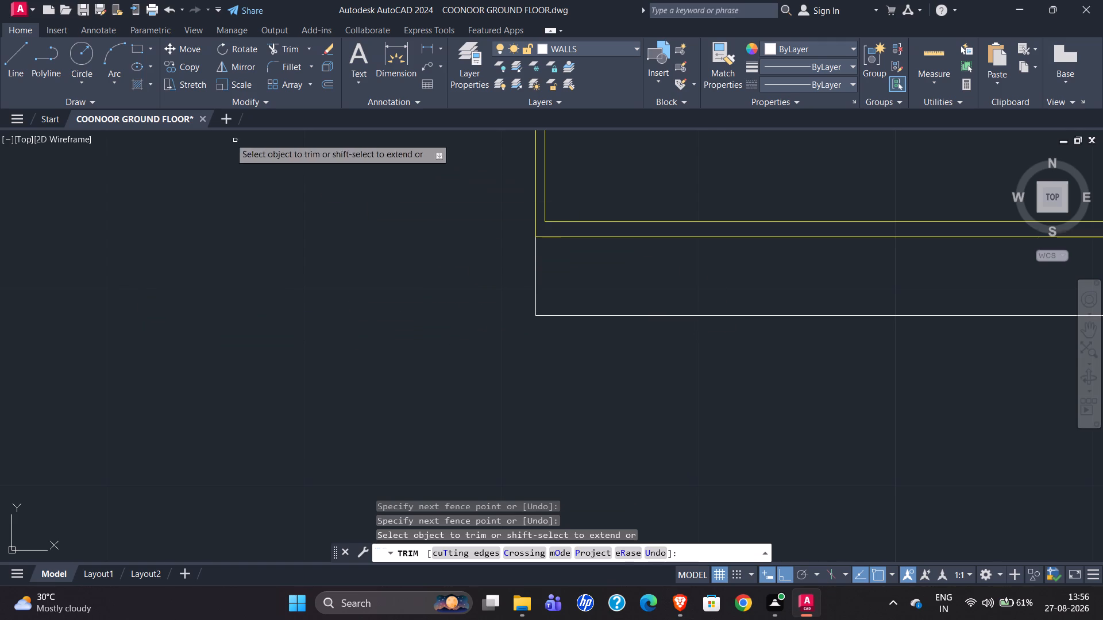
# Using the ACAD_ISO02W100 linetype, draw two dashed lines from the partition's end corners to the wall between the kitchen and living room.
pyautogui.click(11, 49)
pyautogui.click(814, 78)
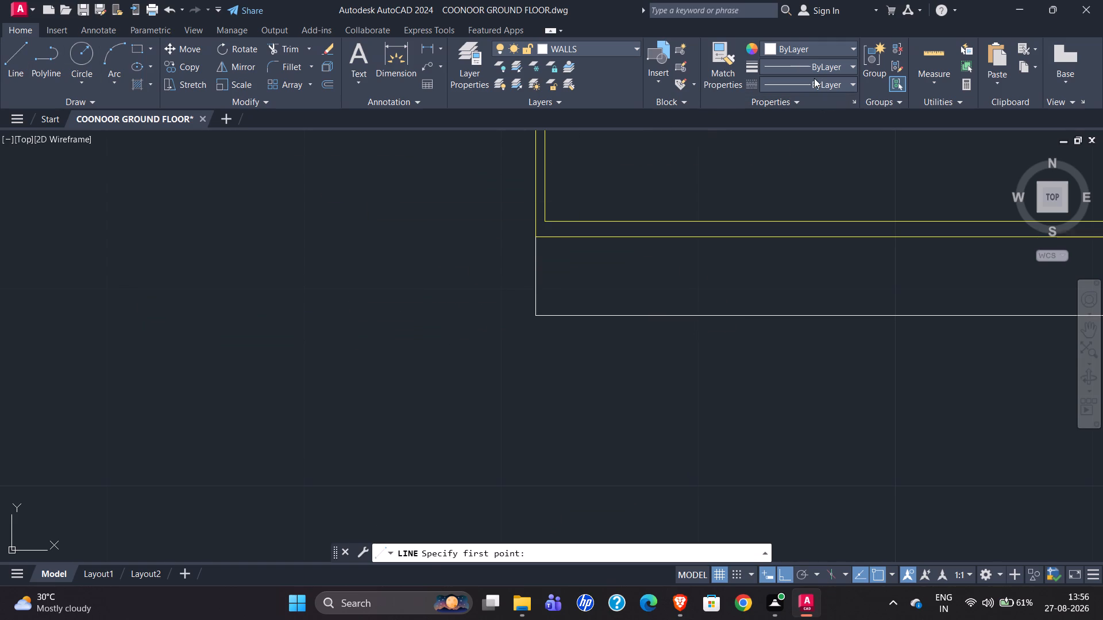
pyautogui.click(817, 144)
pyautogui.click(818, 81)
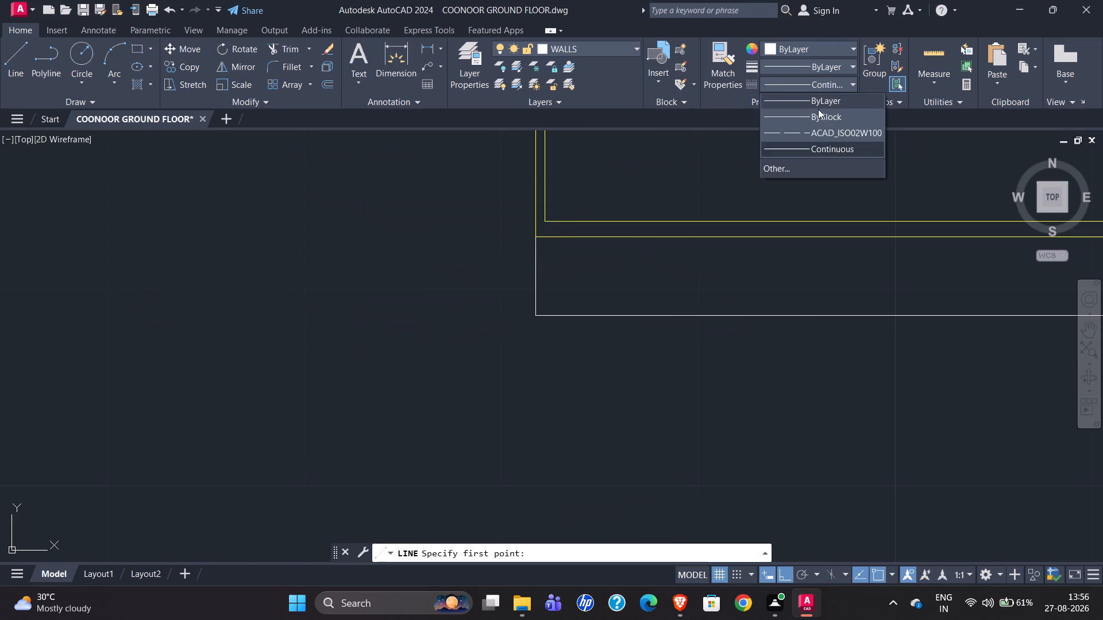
pyautogui.click(818, 127)
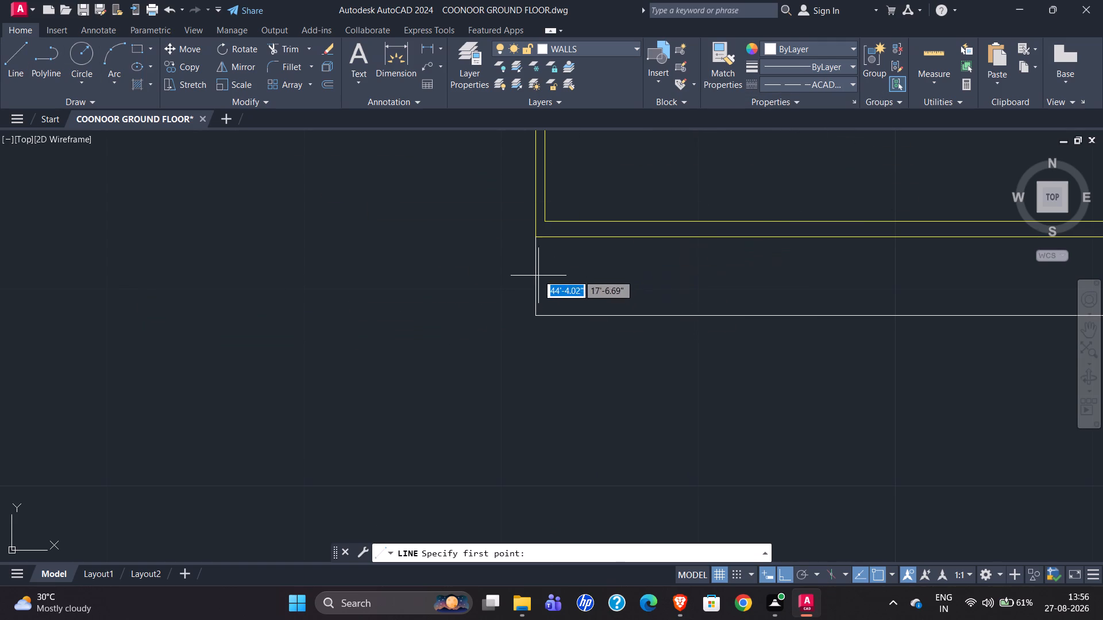
pyautogui.click(538, 235)
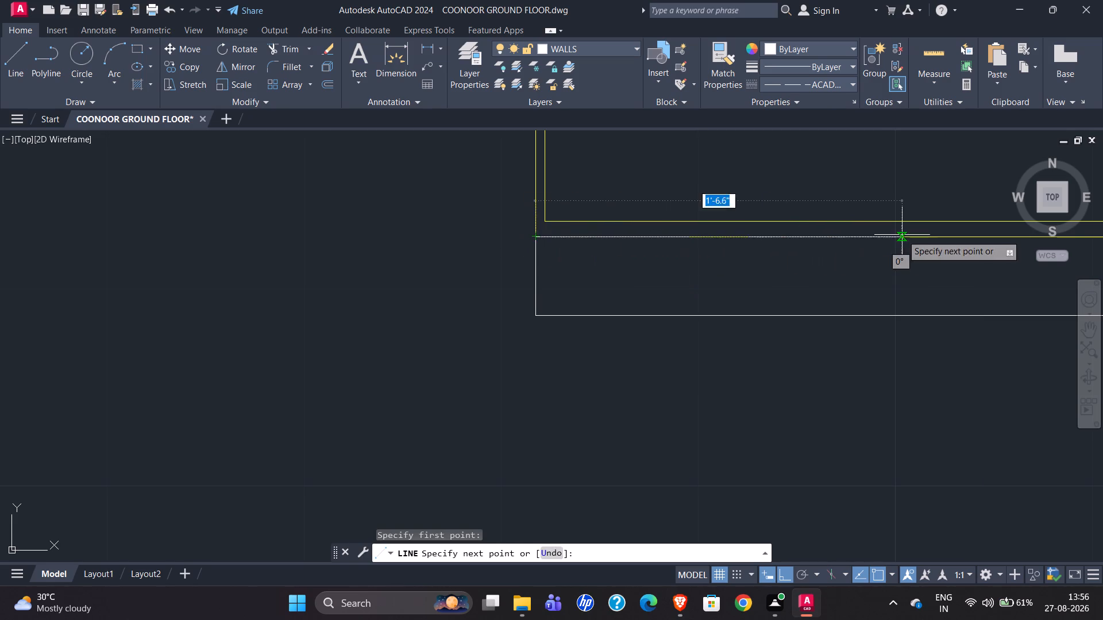
pyautogui.scroll(-2, 902, 235)
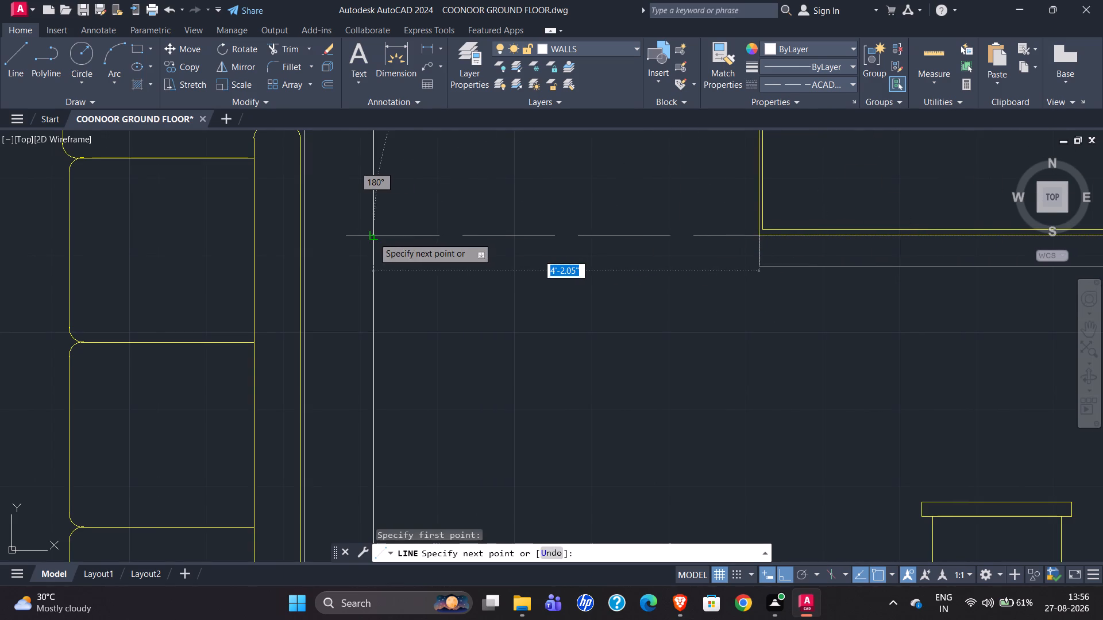
pyautogui.click(373, 237)
pyautogui.press('Escape')
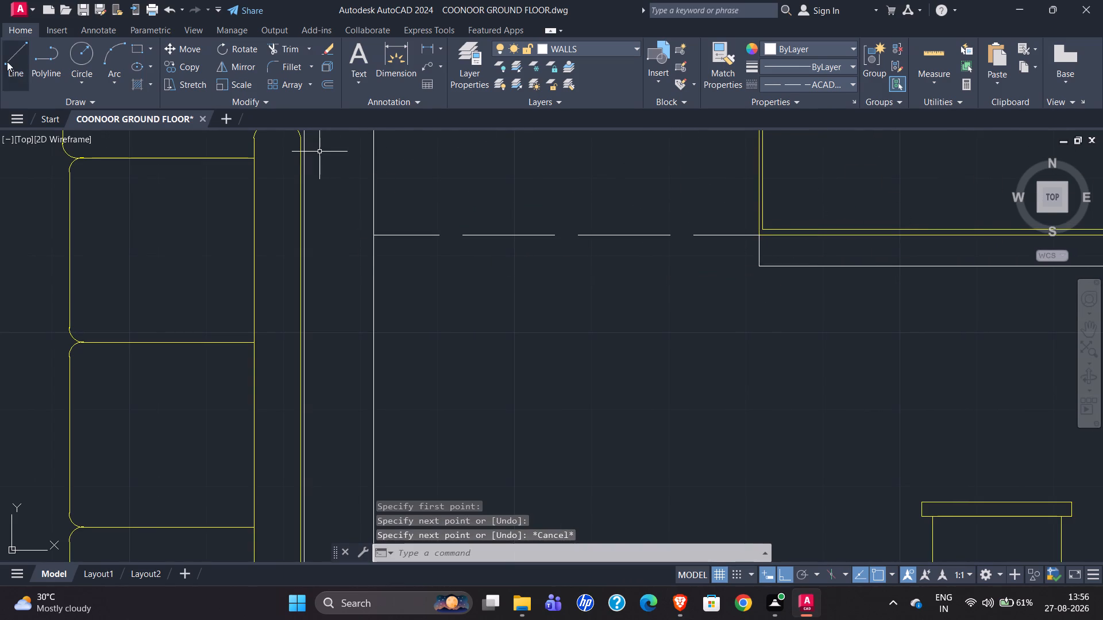
pyautogui.click(15, 69)
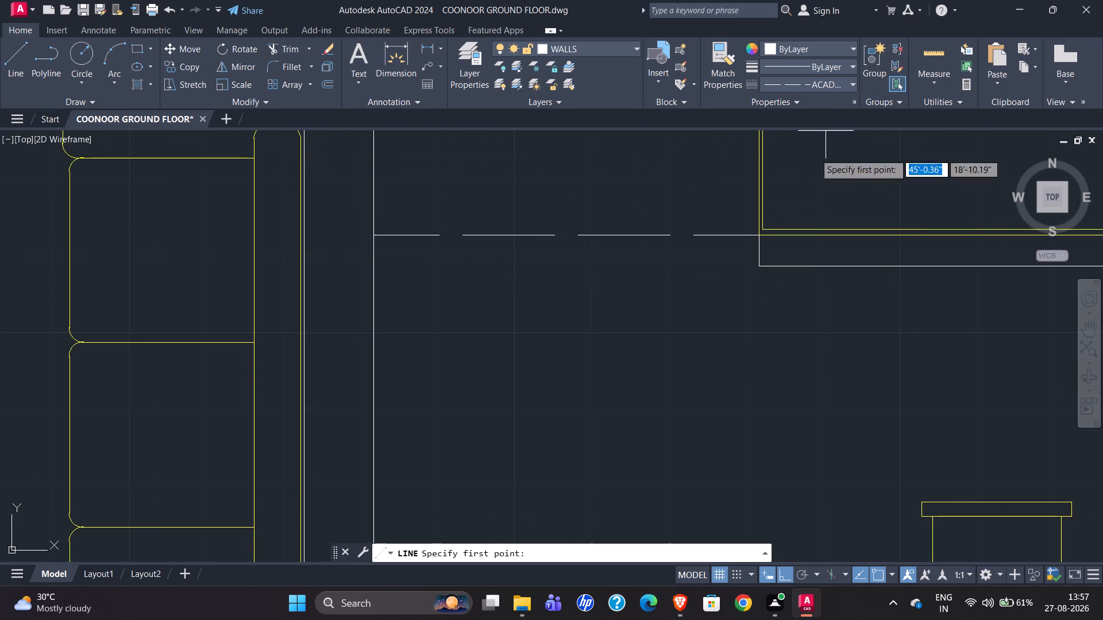
pyautogui.click(759, 264)
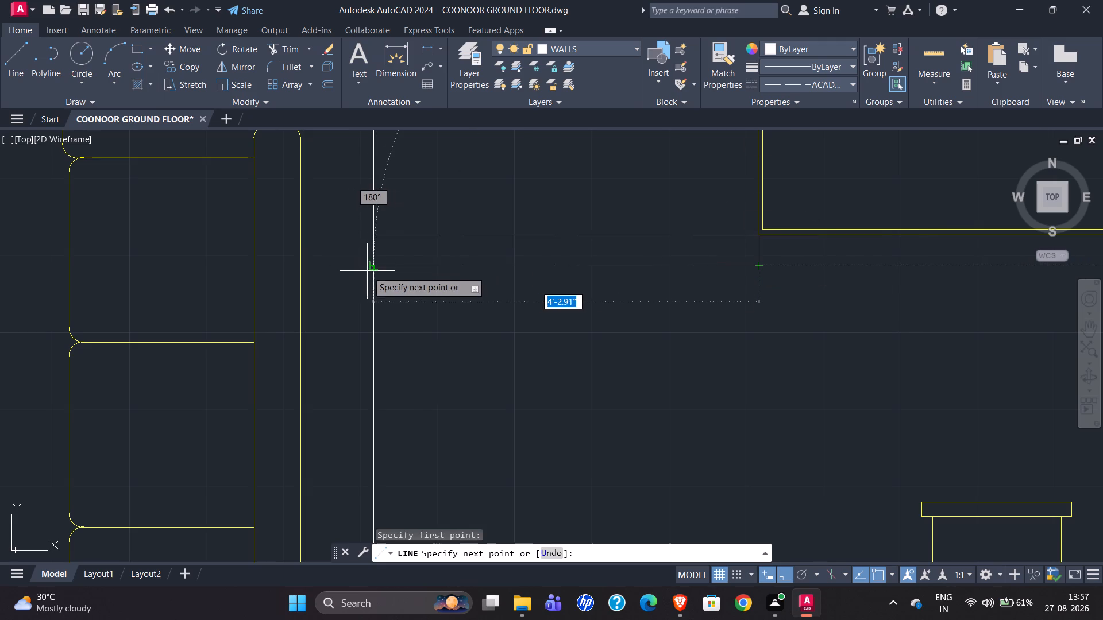
pyautogui.click(376, 266)
pyautogui.press('Escape')
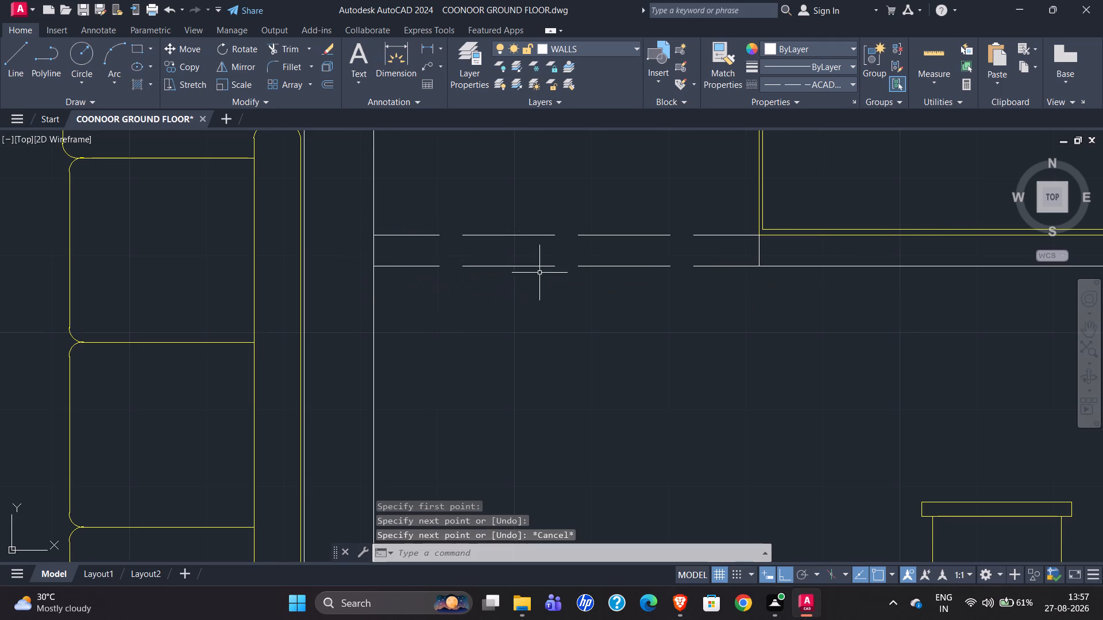
# Set the linetype scale of both dashed kitchen opening lines to 0.3.
pyautogui.click(507, 265)
pyautogui.click(508, 232)
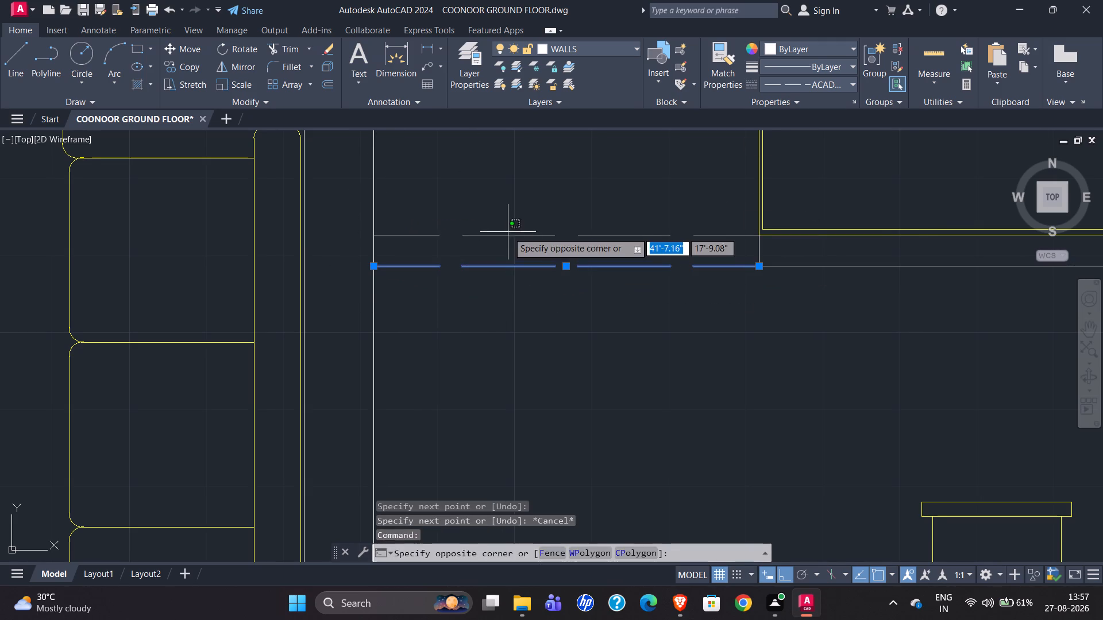
pyautogui.click(508, 238)
pyautogui.click(513, 234)
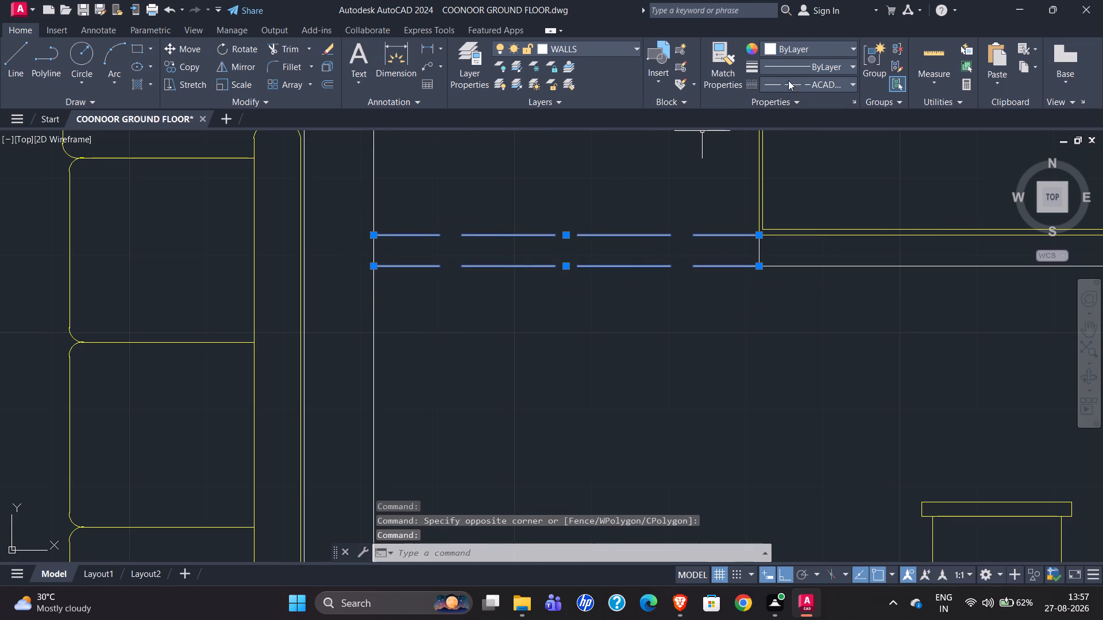
pyautogui.hotkey('ctrl', '1')
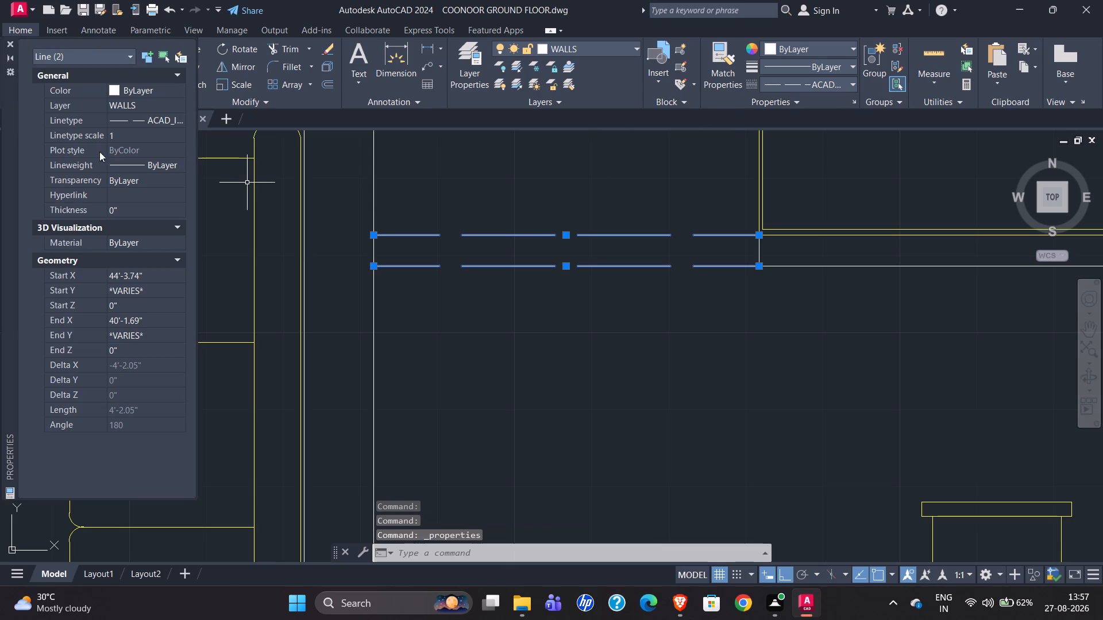
pyautogui.click(118, 135)
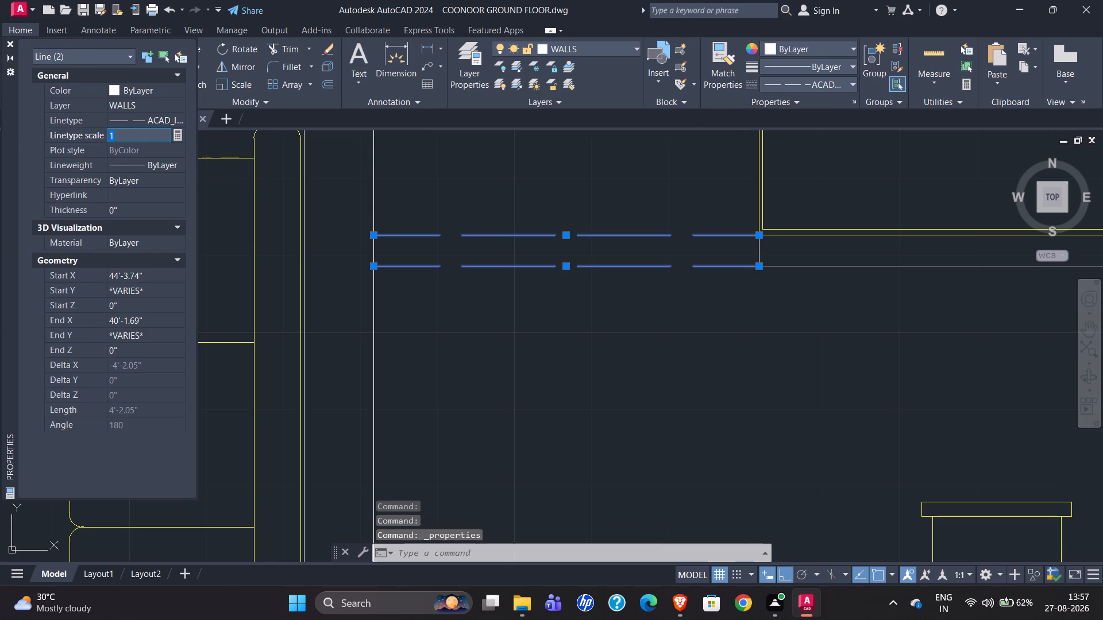
pyautogui.write('0.')
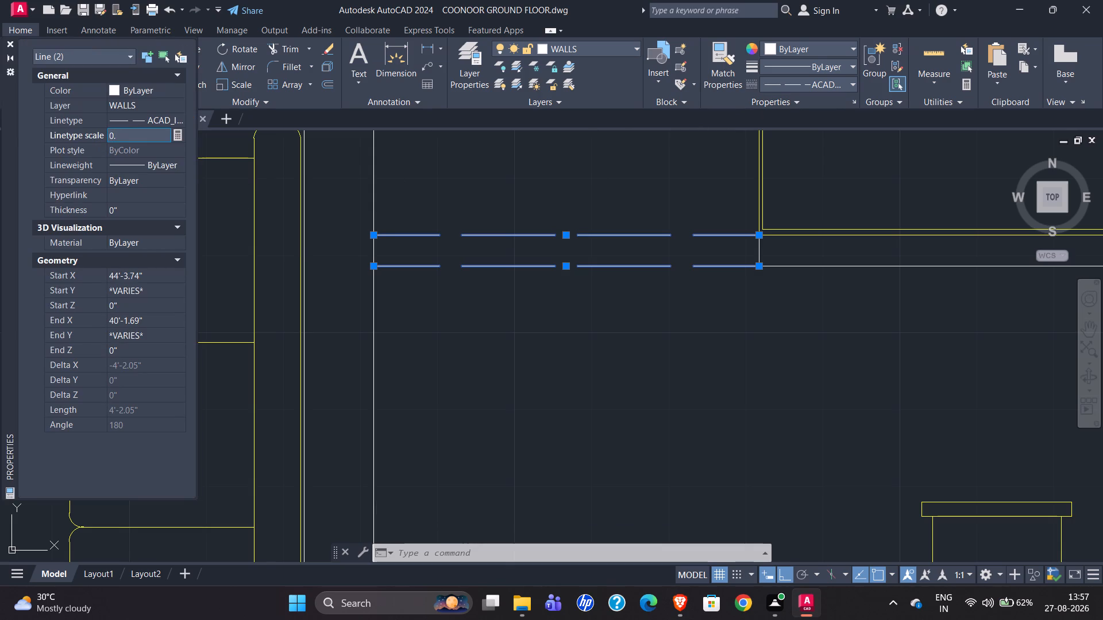
pyautogui.press('3')
pyautogui.press('Return')
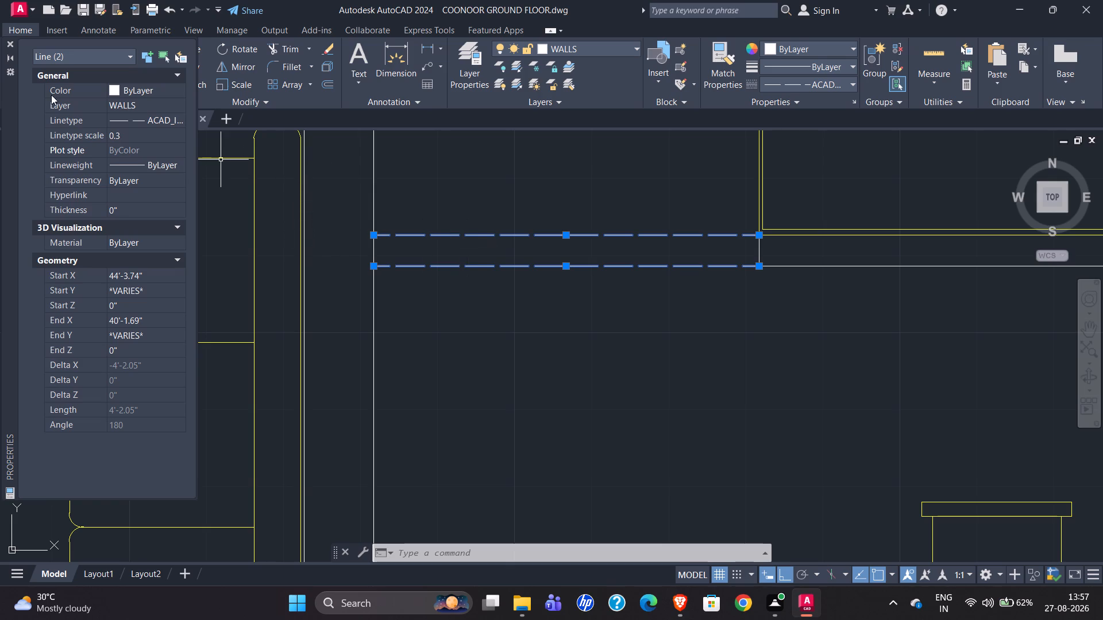
pyautogui.click(8, 46)
# Draw two dashed lines across the living–dining opening, from the dividing wall's end corners down to the front wall.
pyautogui.scroll(-1, 645, 226)
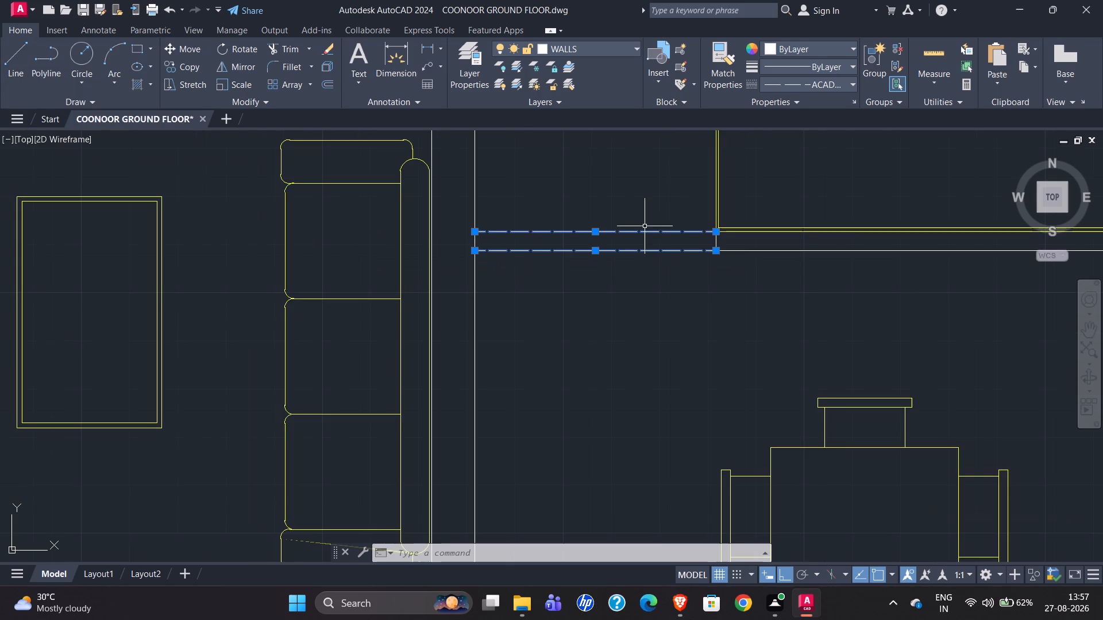
pyautogui.scroll(-3, 638, 242)
pyautogui.scroll(1, 592, 454)
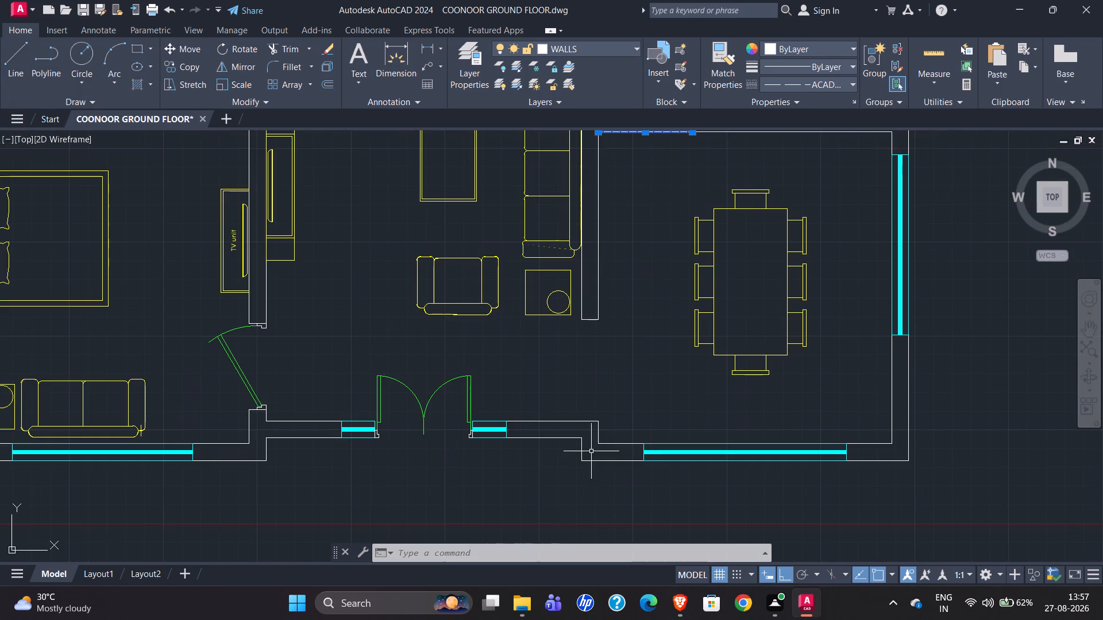
pyautogui.press('Escape')
pyautogui.click(10, 61)
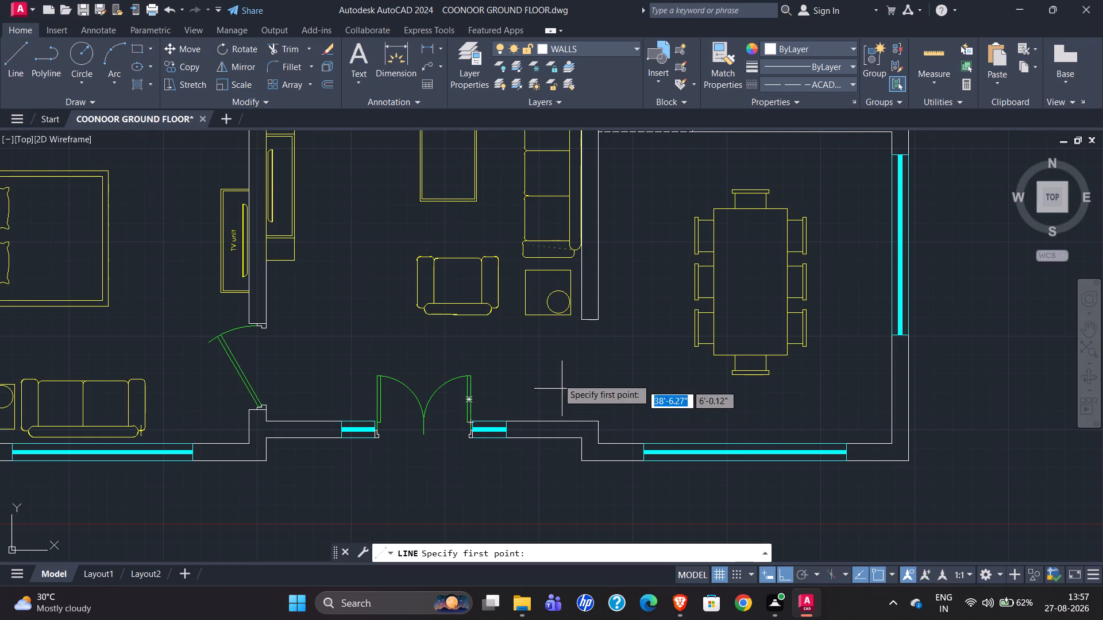
pyautogui.click(582, 320)
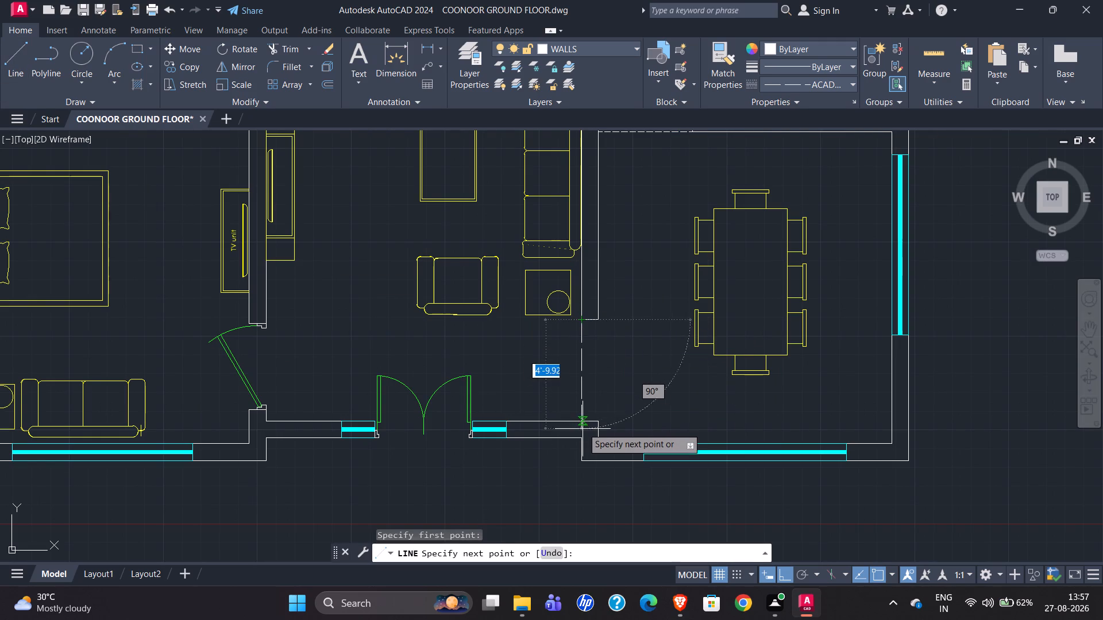
pyautogui.click(583, 420)
pyautogui.press('Escape')
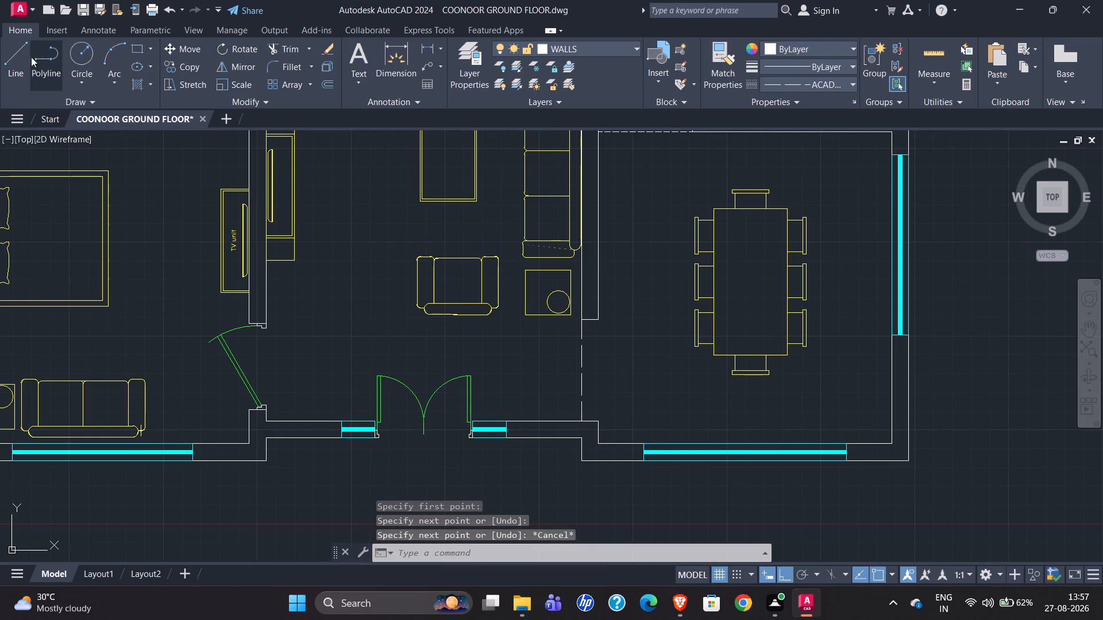
pyautogui.click(23, 61)
pyautogui.click(602, 319)
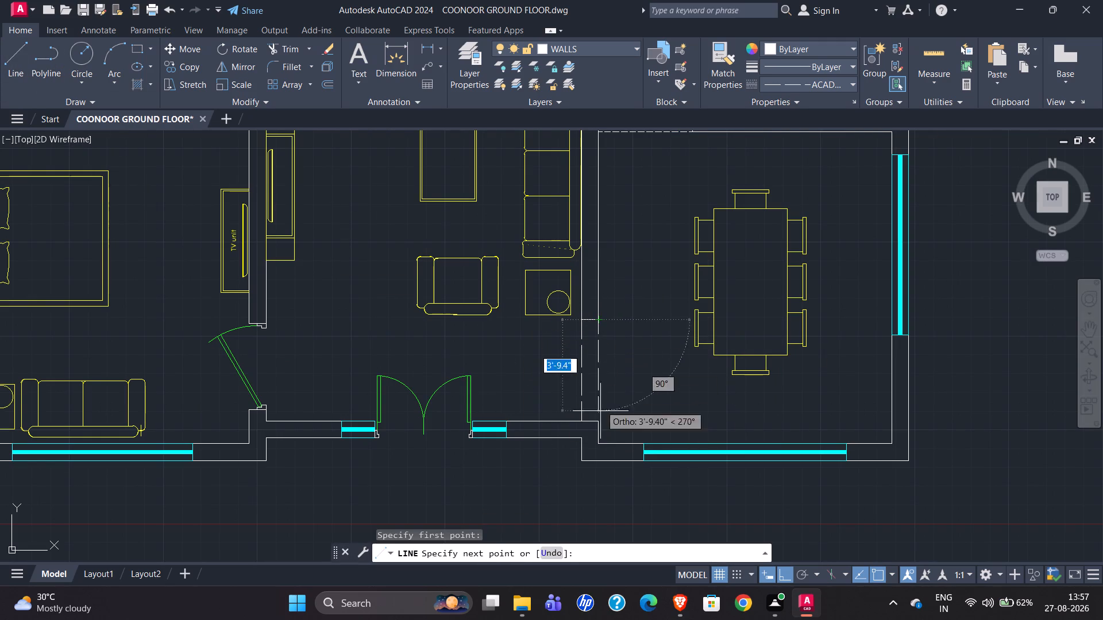
pyautogui.click(599, 421)
pyautogui.press('Escape')
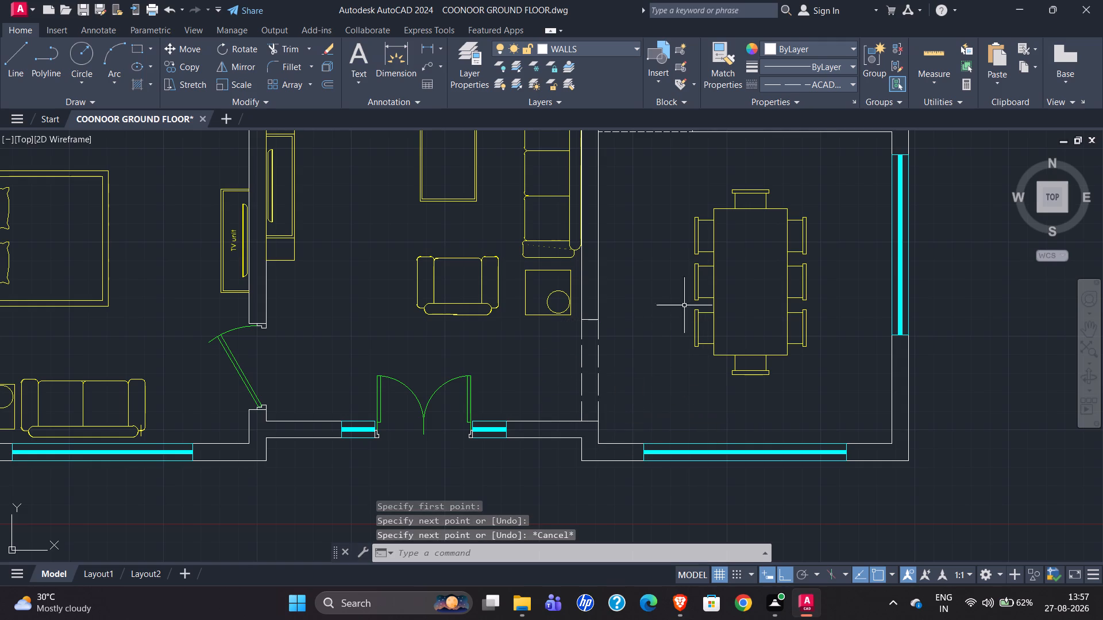
# Match the properties of a dashed kitchen opening line onto both dashed lines of the living–dining opening.
pyautogui.scroll(-1, 416, 319)
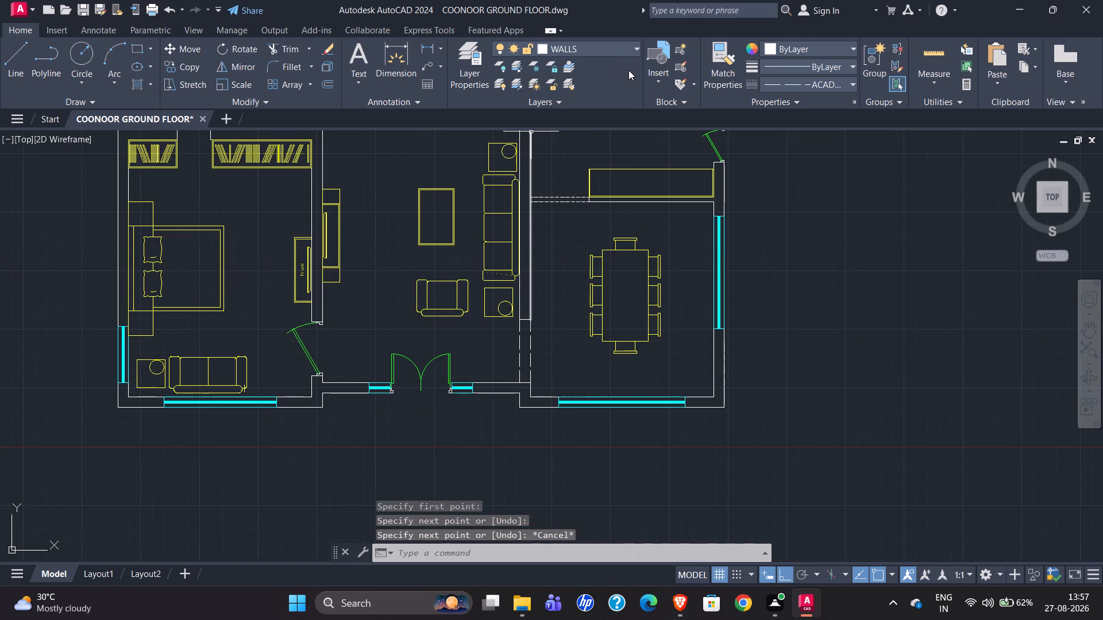
pyautogui.click(714, 66)
pyautogui.click(551, 202)
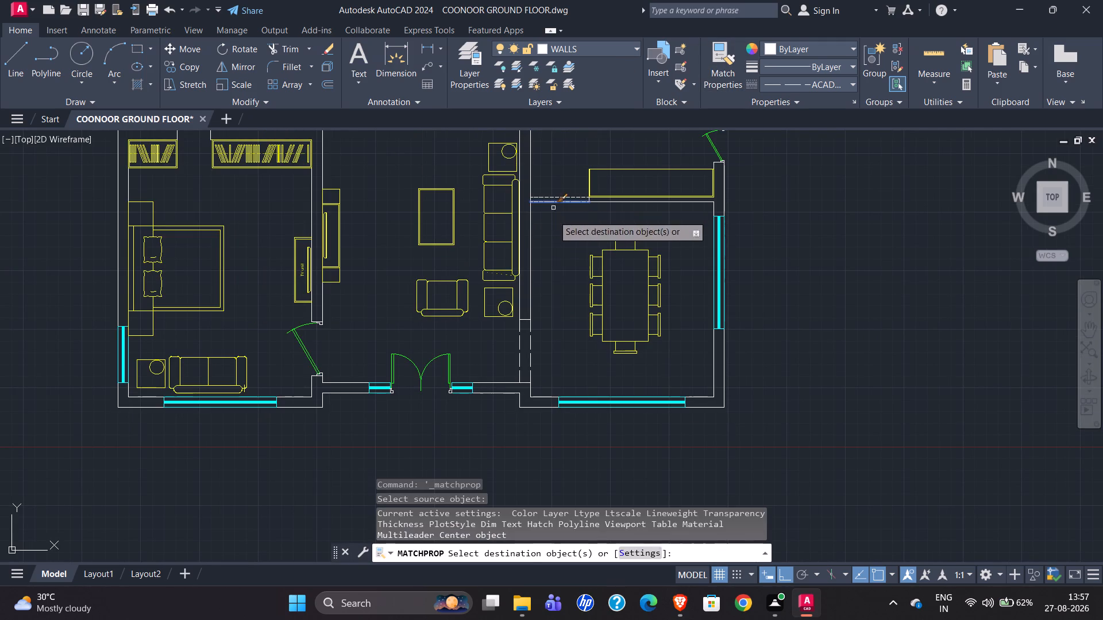
pyautogui.click(529, 347)
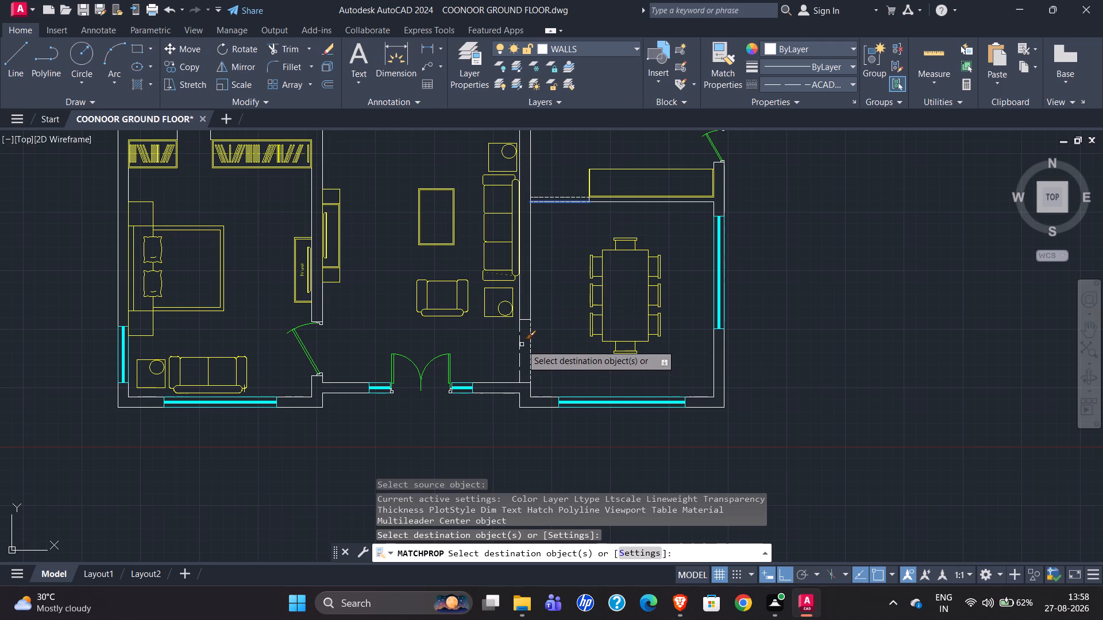
pyautogui.click(520, 341)
pyautogui.press('Escape')
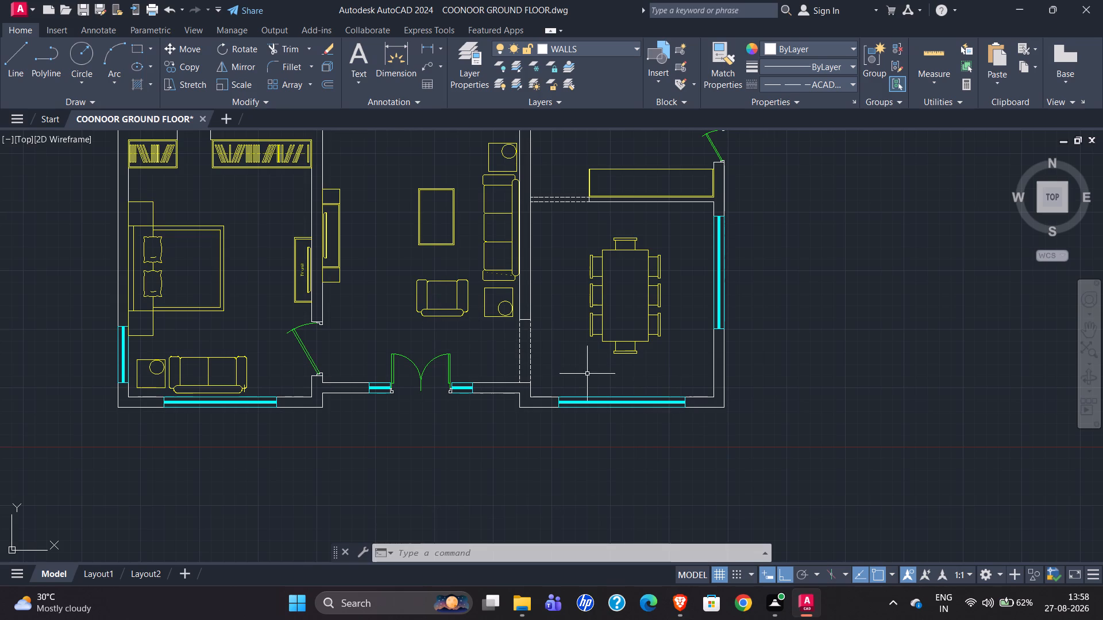
# Compare the new ground floor plan with the reference plan to find elements still missing.
pyautogui.scroll(3, 524, 363)
pyautogui.scroll(-3, 545, 362)
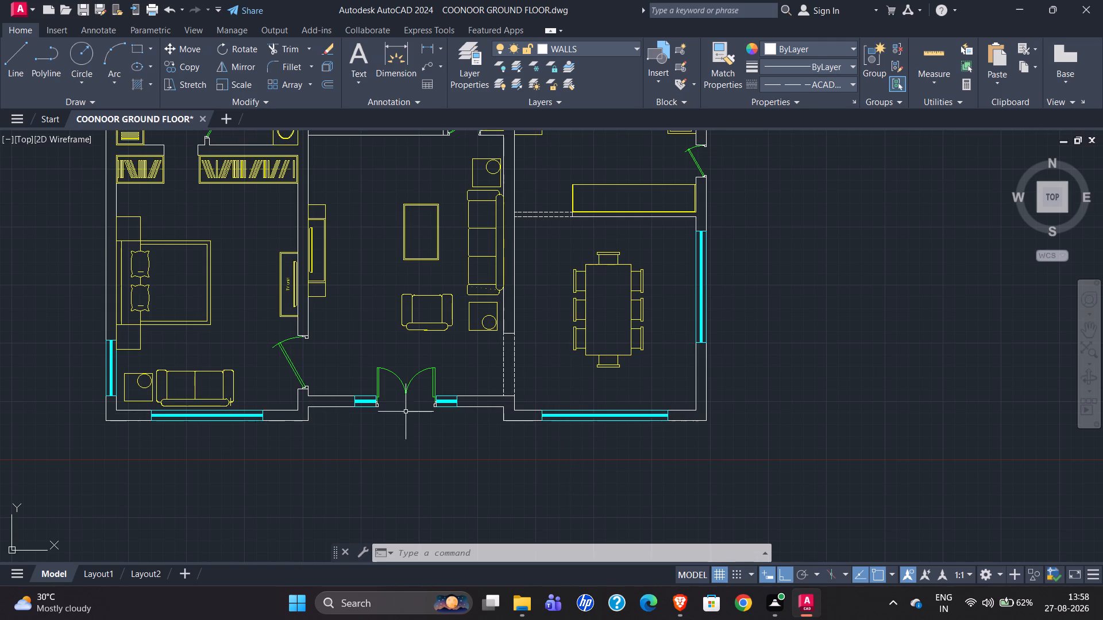
pyautogui.scroll(4, 429, 400)
pyautogui.scroll(-2, 485, 383)
pyautogui.scroll(-2, 360, 405)
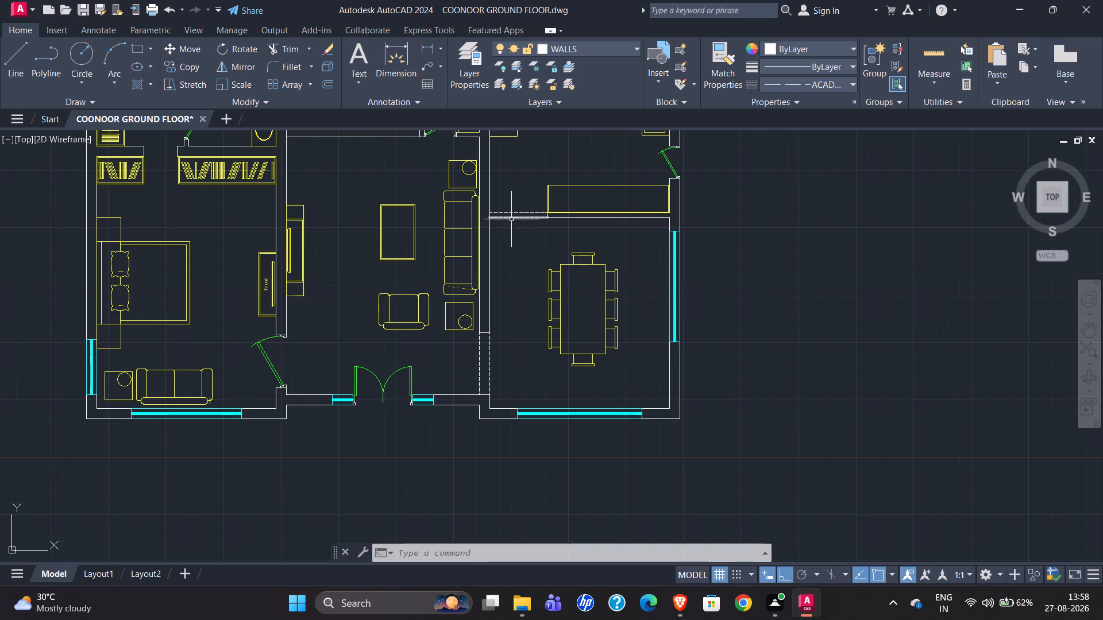
pyautogui.scroll(-2, 526, 234)
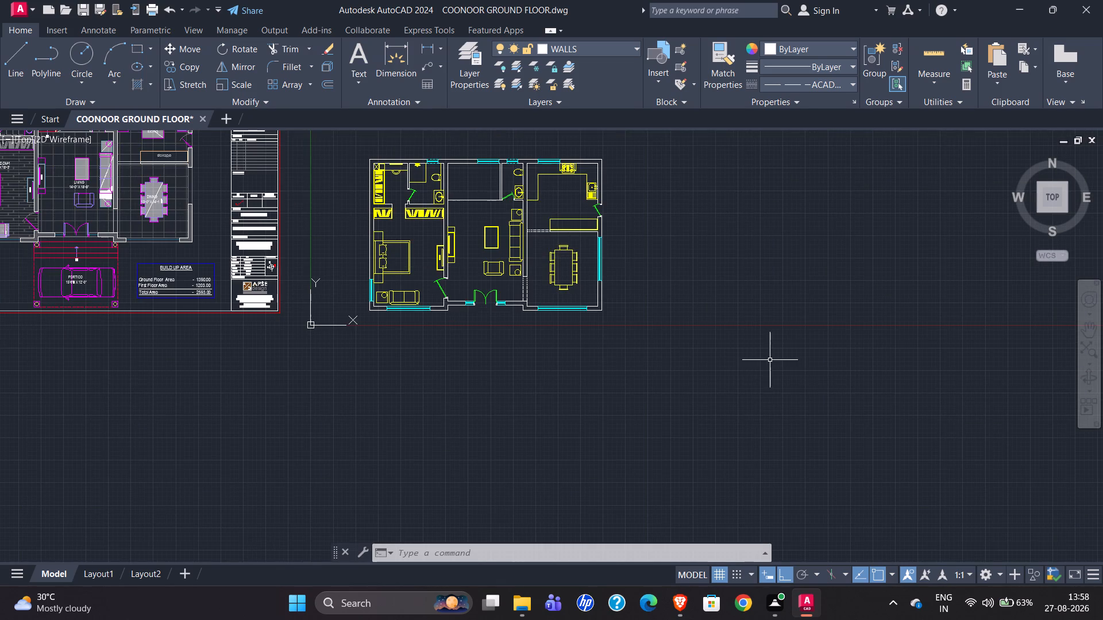
pyautogui.scroll(-1, 776, 358)
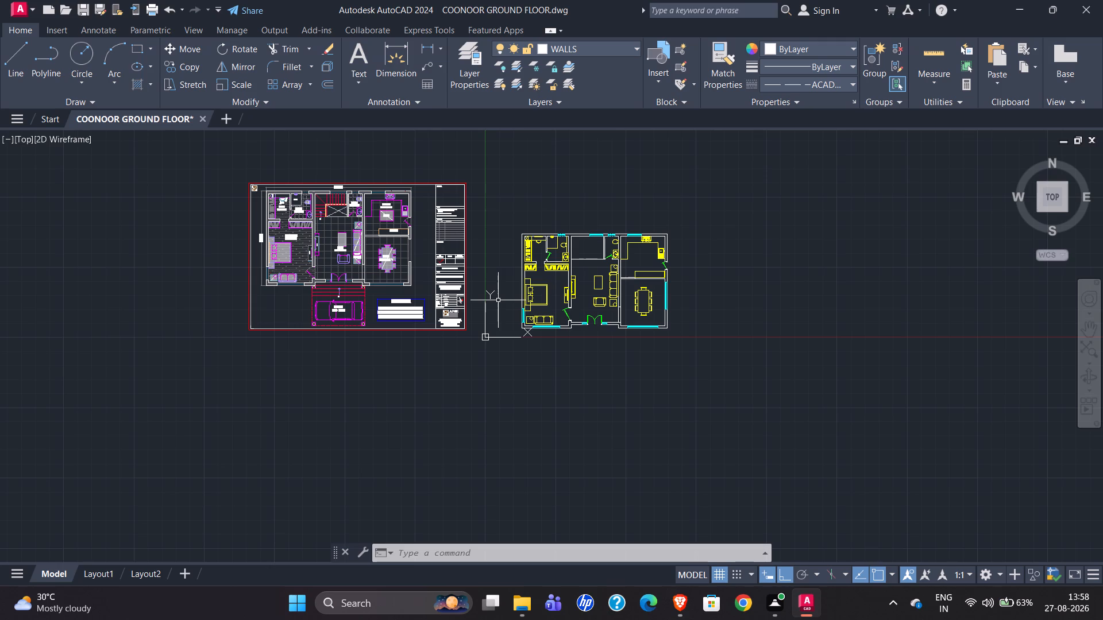
pyautogui.scroll(3, 325, 198)
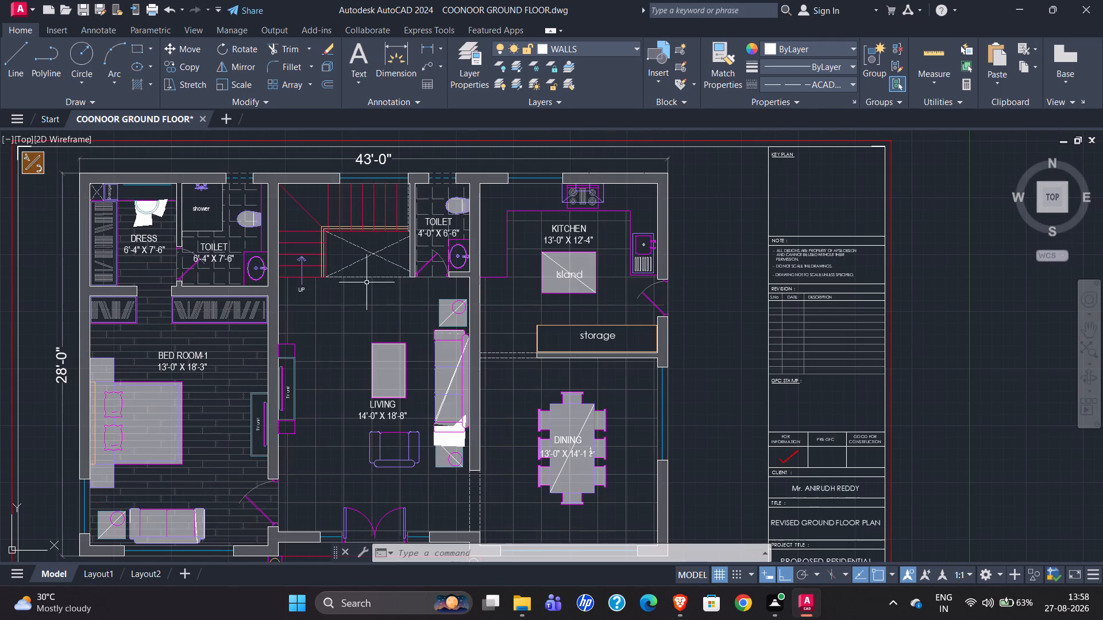
pyautogui.scroll(-1, 241, 285)
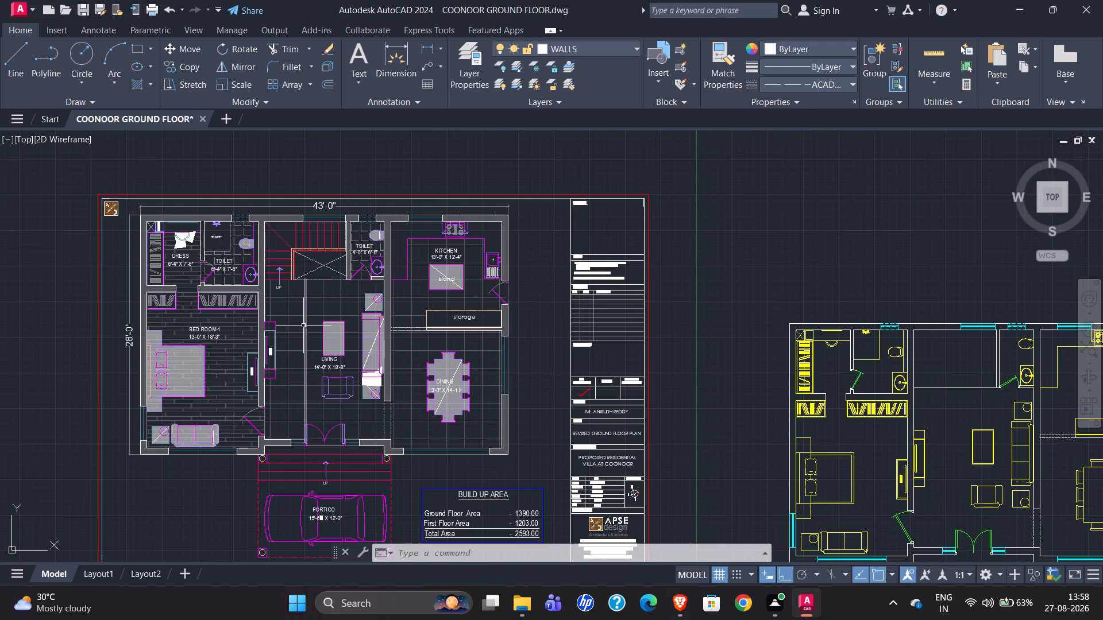
pyautogui.scroll(2, 300, 256)
pyautogui.scroll(-1, 232, 261)
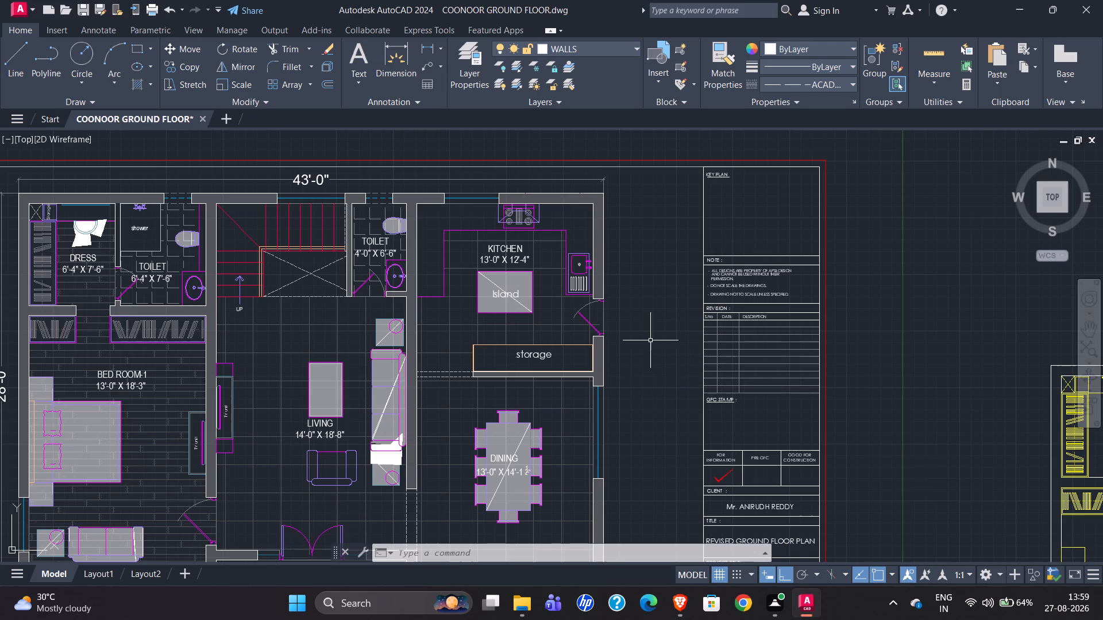
pyautogui.scroll(-2, 337, 208)
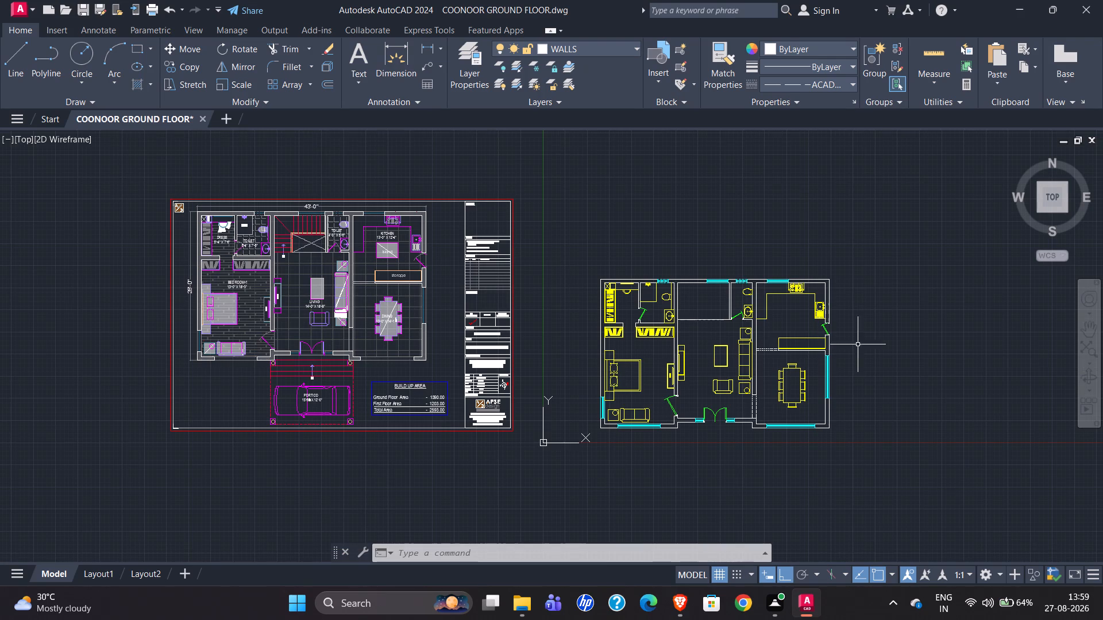
pyautogui.scroll(3, 813, 401)
pyautogui.scroll(-1, 760, 277)
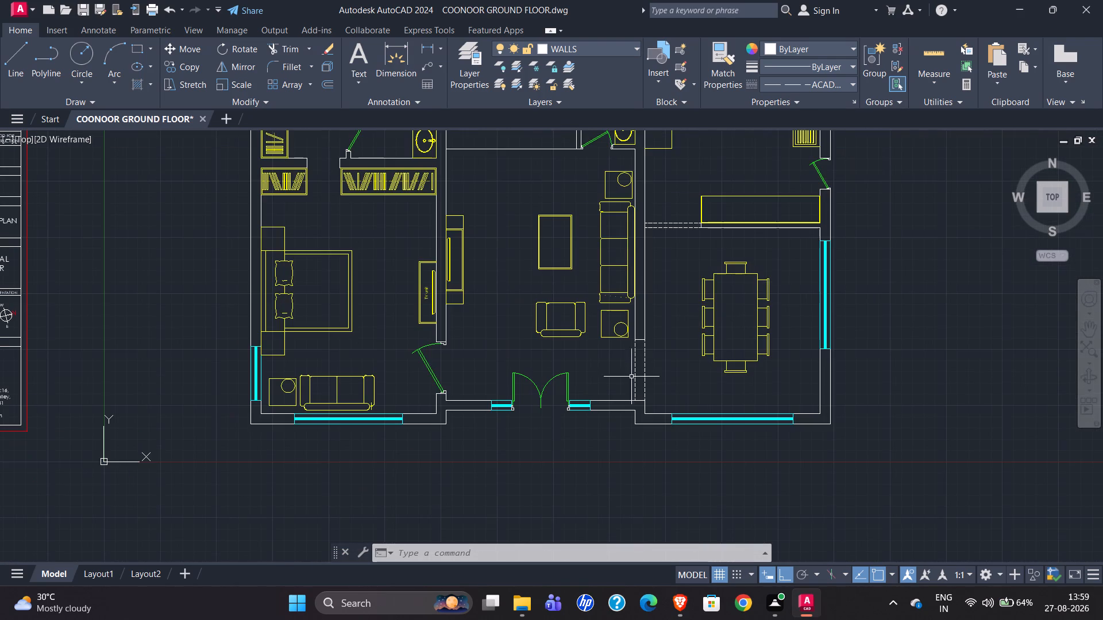
pyautogui.scroll(-1, 485, 386)
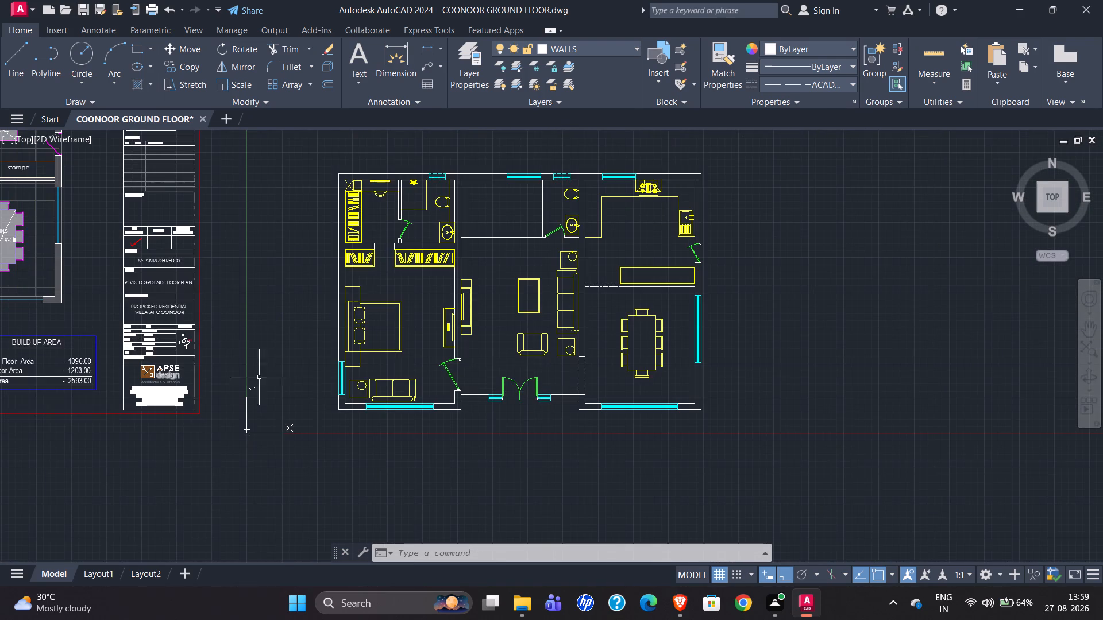
pyautogui.scroll(-1, 448, 390)
pyautogui.scroll(3, 192, 272)
pyautogui.scroll(-1, 331, 279)
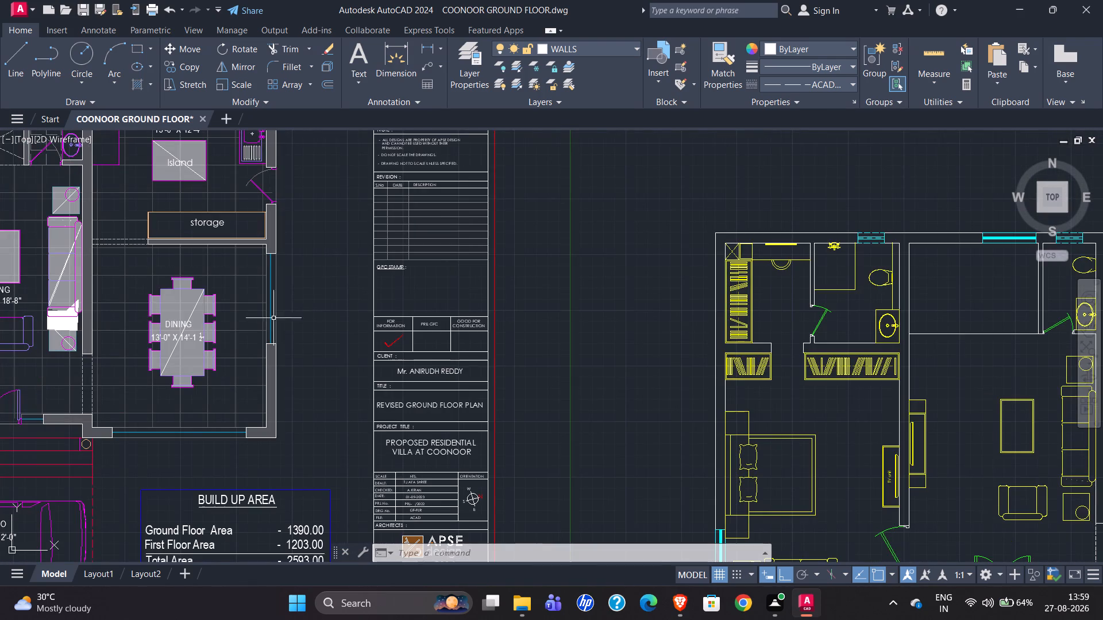
pyautogui.scroll(-1, 191, 334)
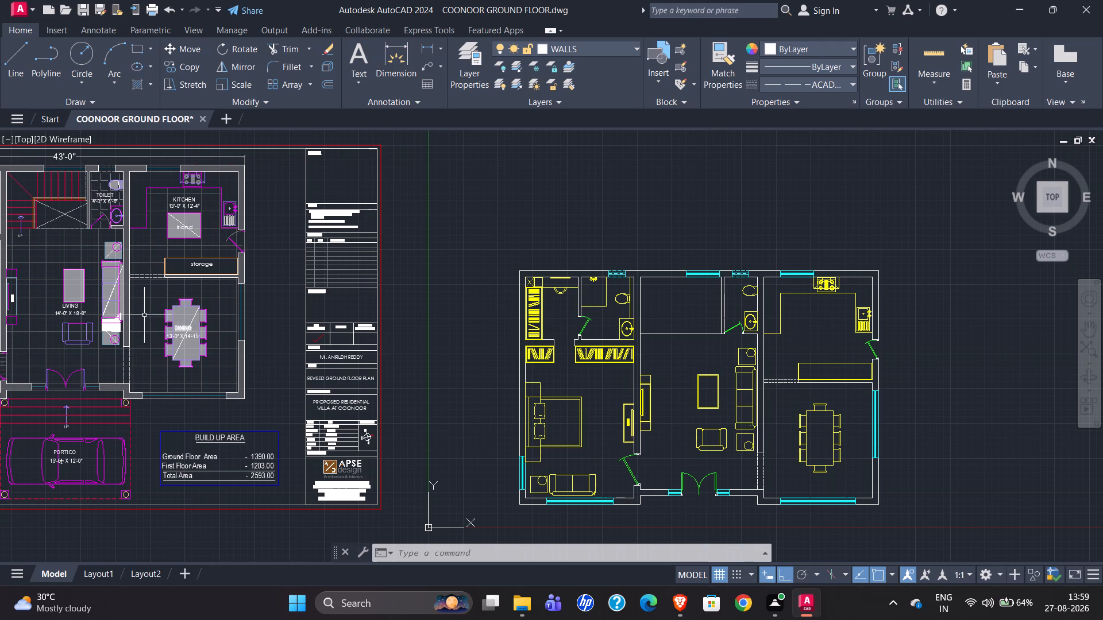
# Copy the kitchen island outline from the reference into the new kitchen, using the sink counter's end corner at the wall as base point.
pyautogui.scroll(4, 162, 212)
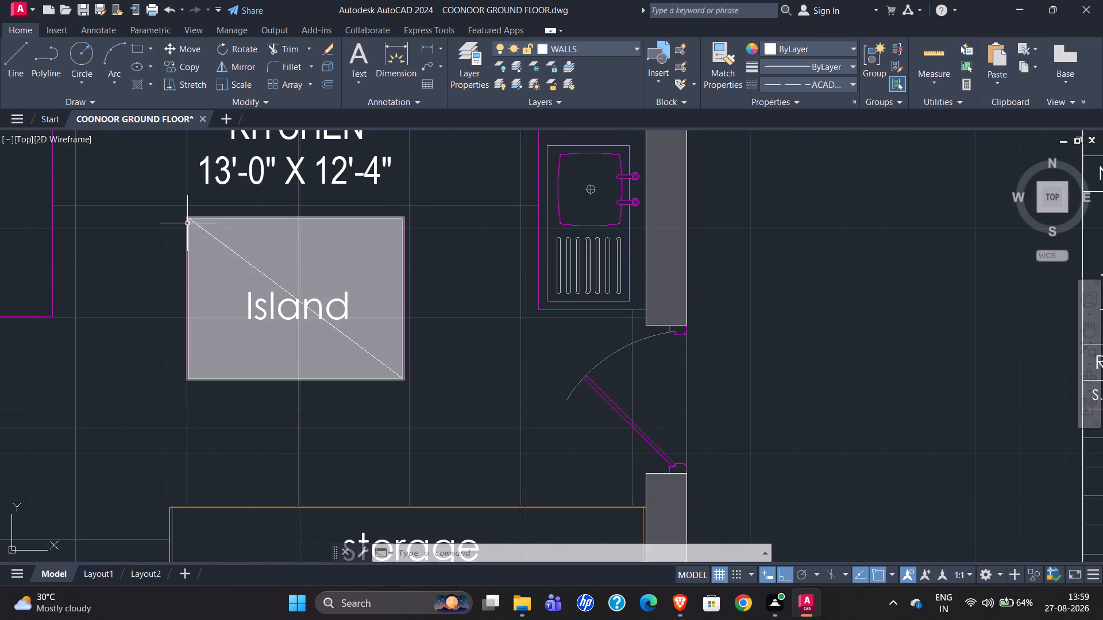
pyautogui.click(188, 223)
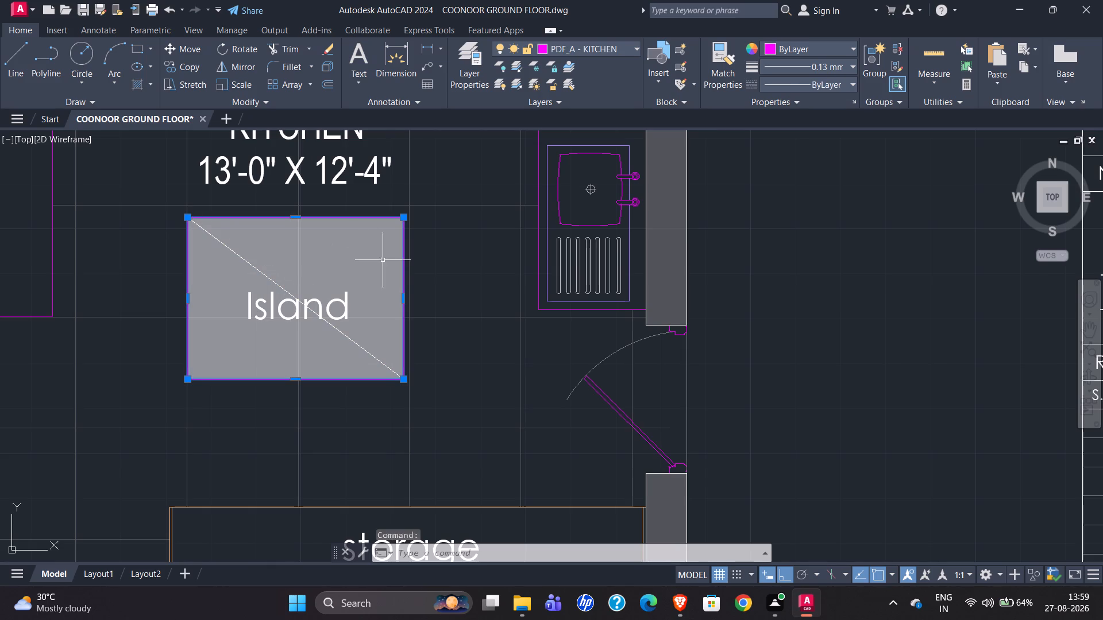
pyautogui.press('c')
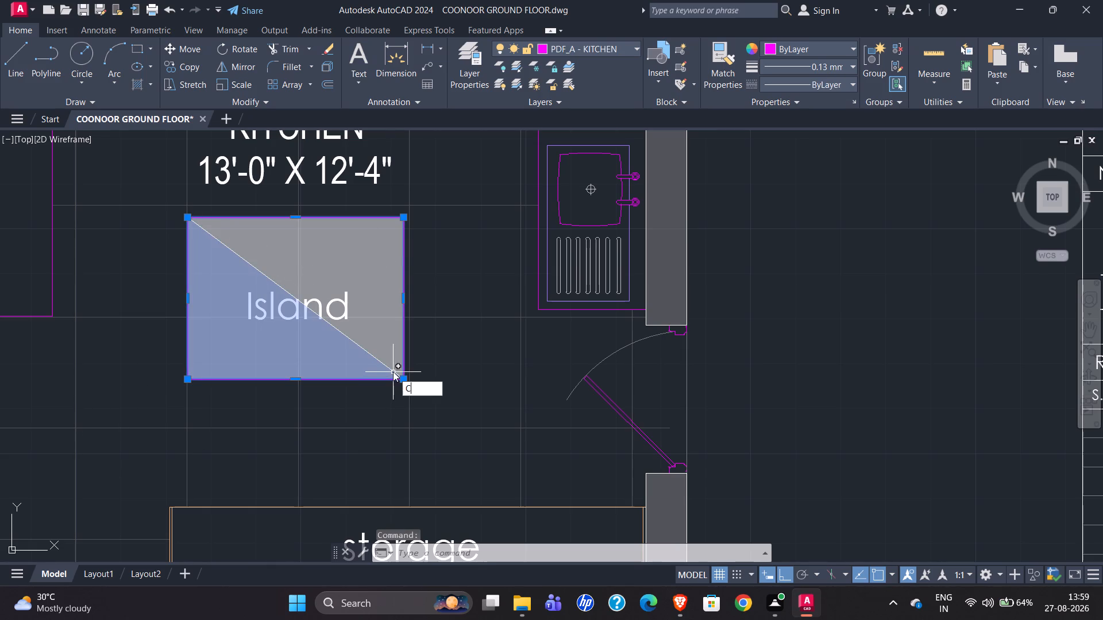
pyautogui.press('o')
pyautogui.press('Return')
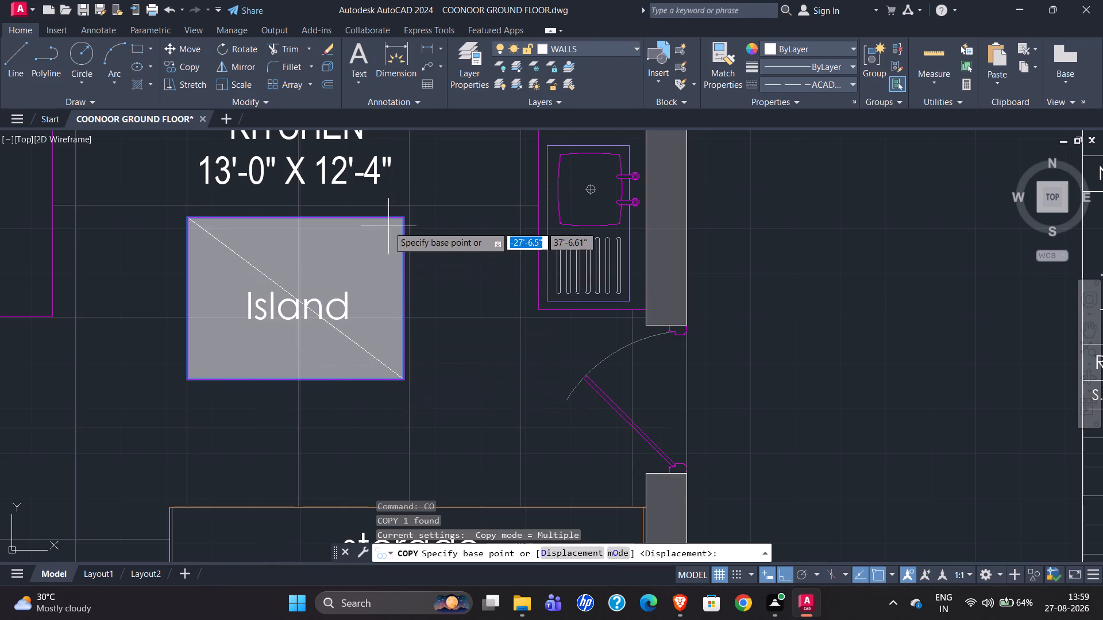
pyautogui.click(644, 312)
pyautogui.scroll(-4, 304, 340)
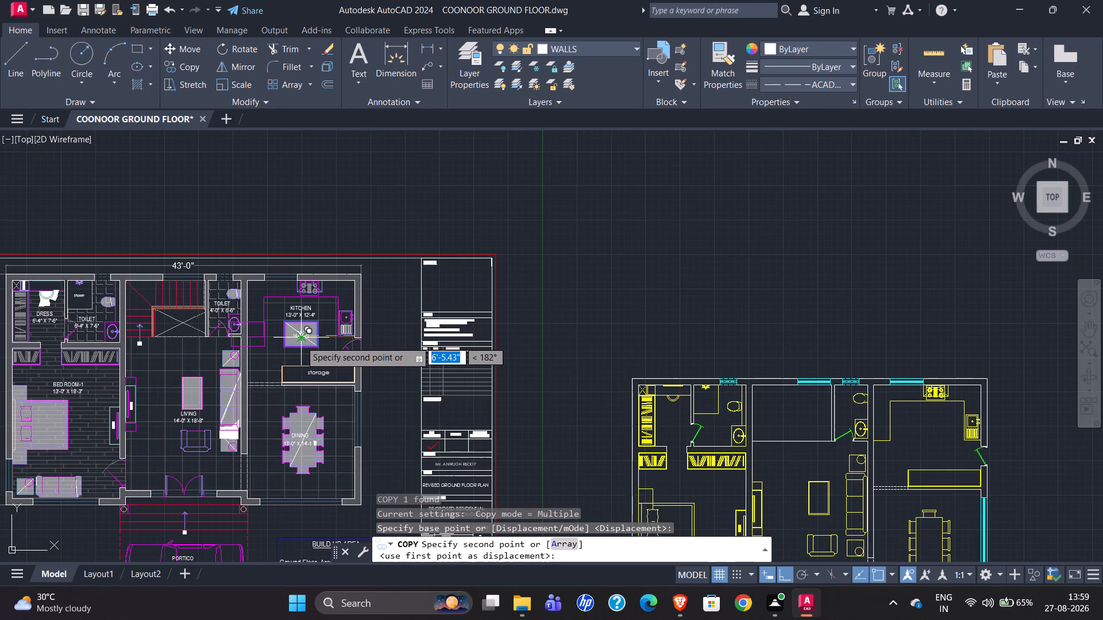
pyautogui.scroll(4, 1010, 449)
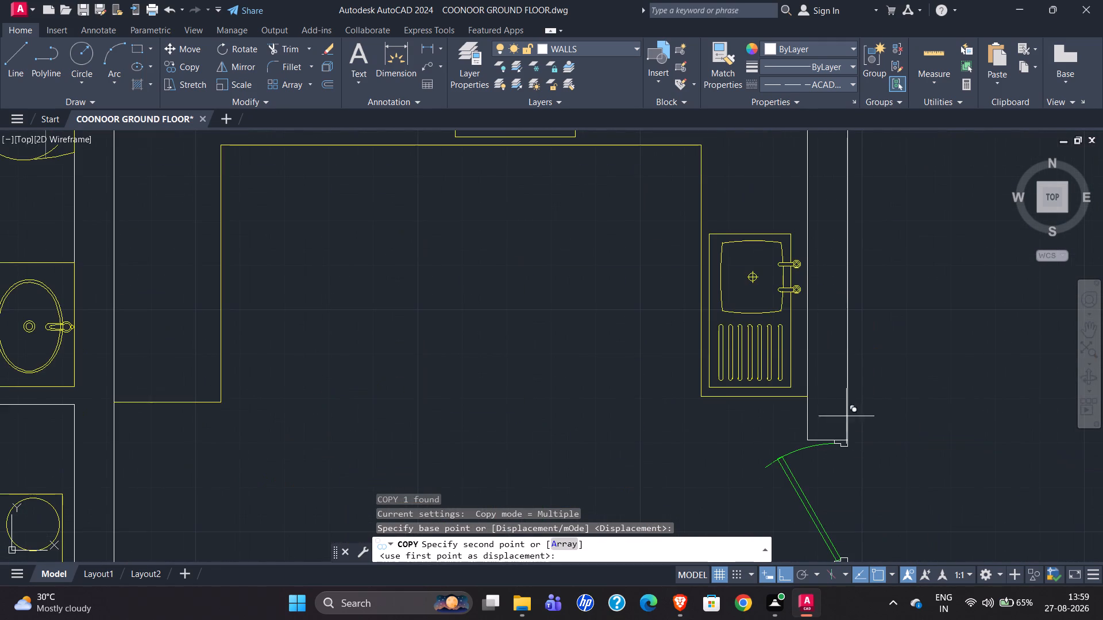
pyautogui.click(805, 398)
pyautogui.scroll(-2, 670, 303)
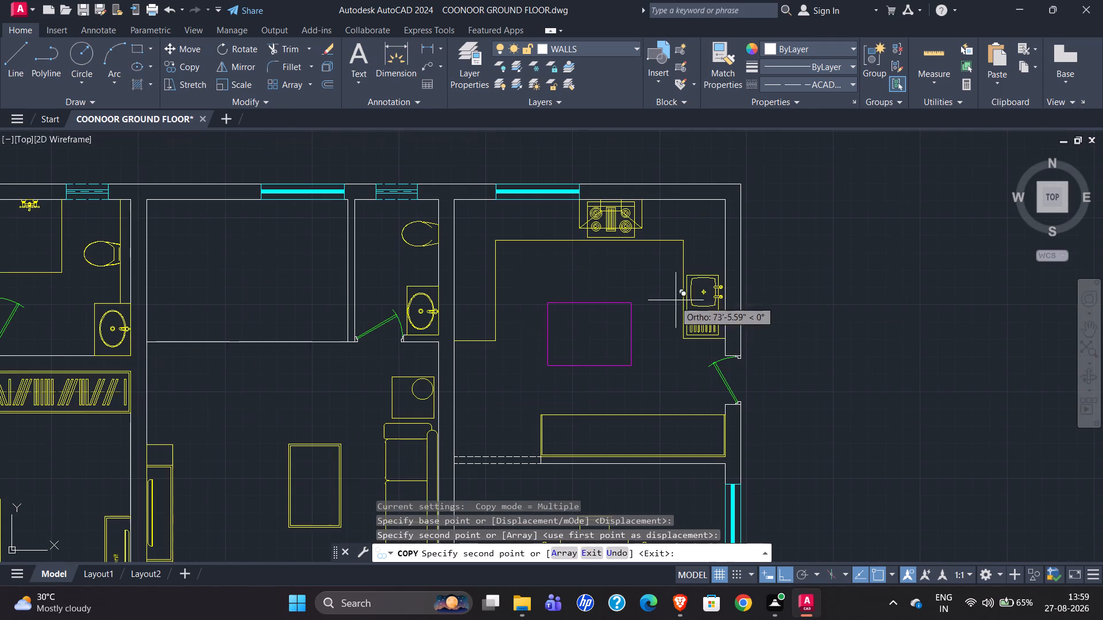
pyautogui.press('Escape')
# Move the copied kitchen island outline onto the FUR layer.
pyautogui.click(529, 285)
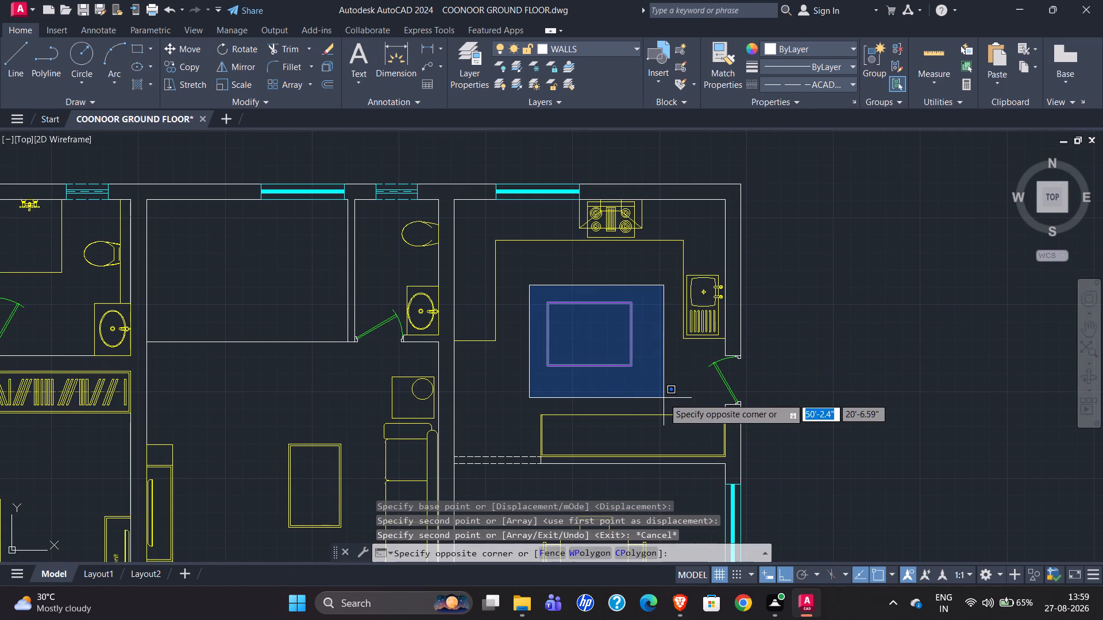
pyautogui.click(664, 398)
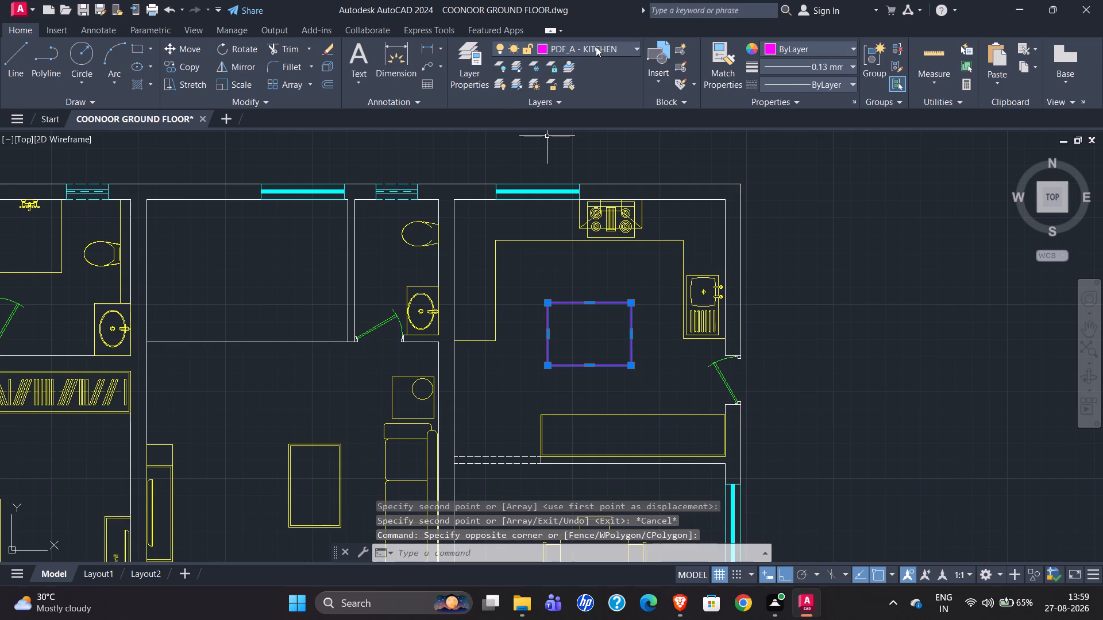
pyautogui.click(596, 46)
pyautogui.scroll(7, 568, 123)
pyautogui.click(565, 107)
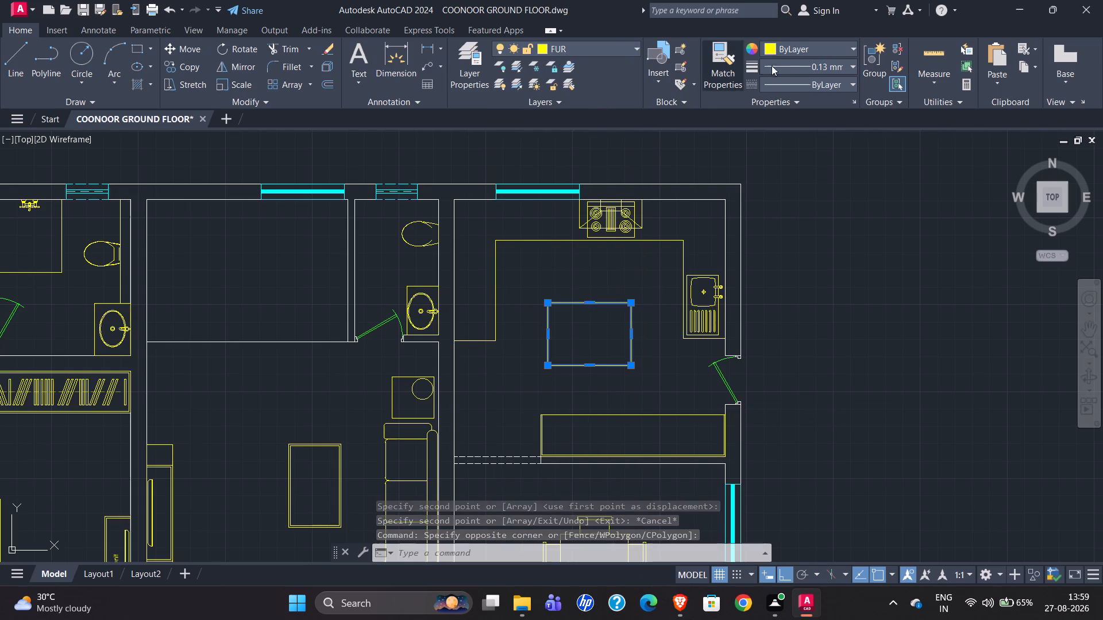
pyautogui.press('Escape')
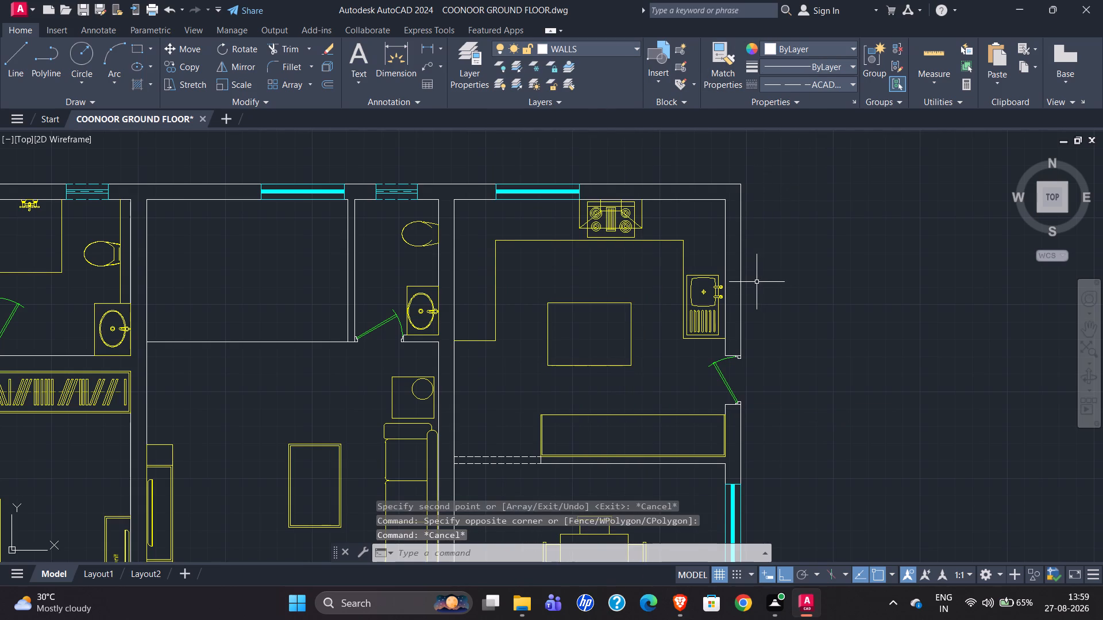
pyautogui.scroll(-1, 781, 259)
# Compare the new plan with the reference plan, examining the staircase beside the small toilet.
pyautogui.scroll(-1, 781, 270)
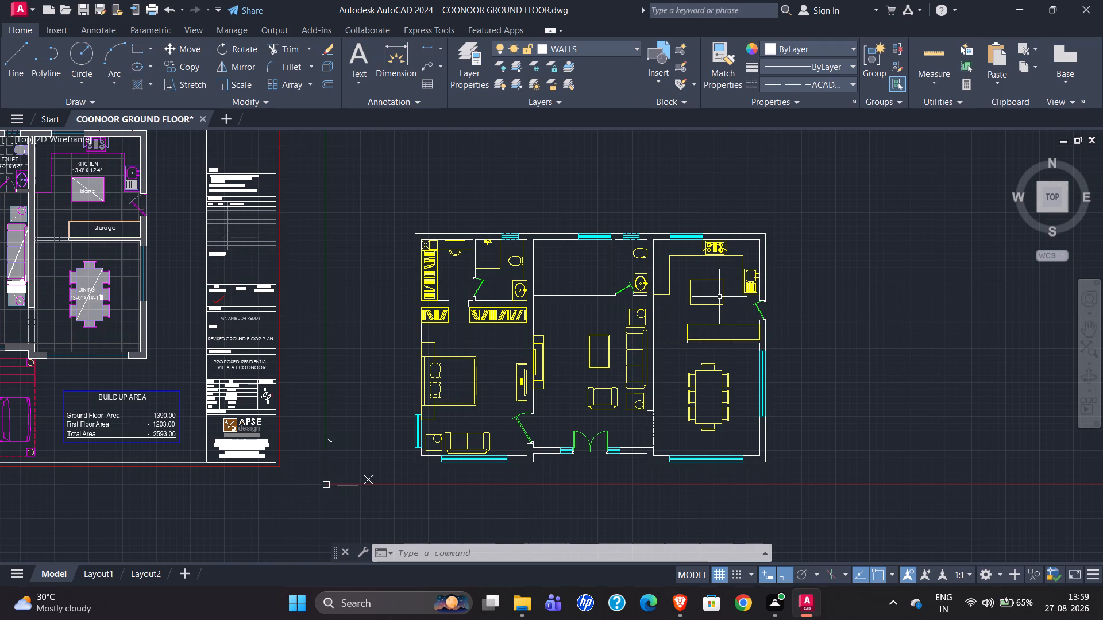
pyautogui.scroll(-1, 666, 299)
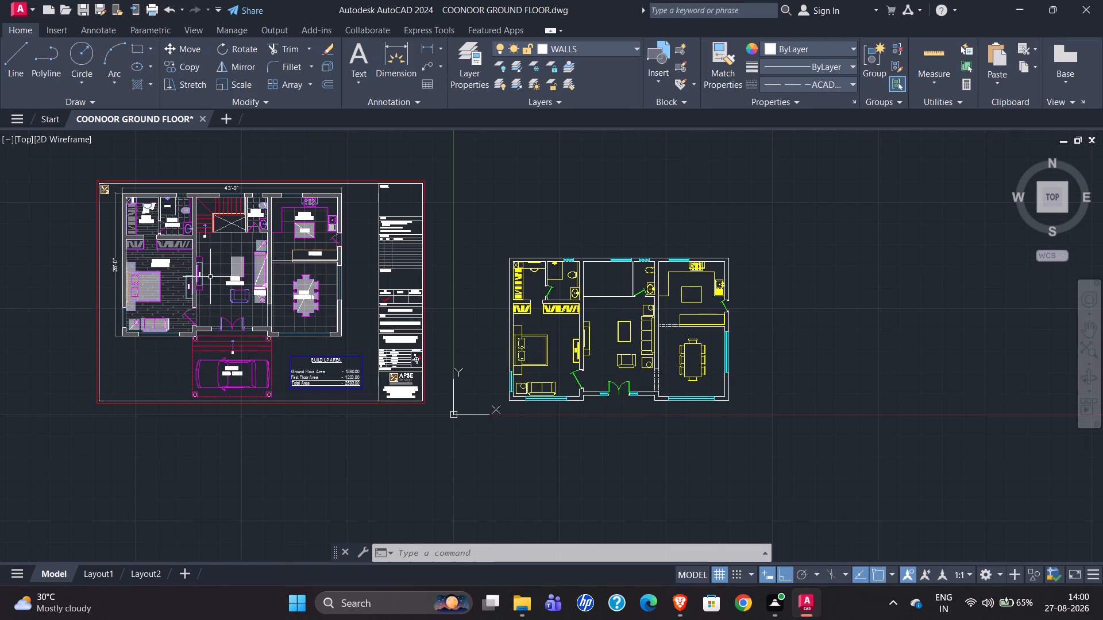
pyautogui.scroll(2, 233, 245)
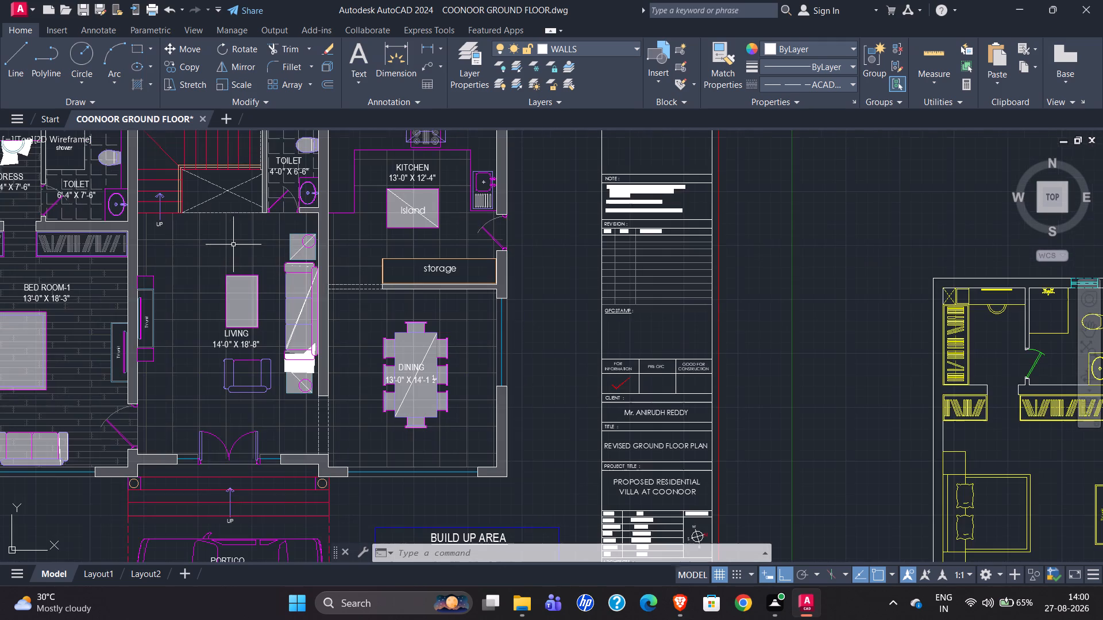
pyautogui.scroll(-1, 257, 249)
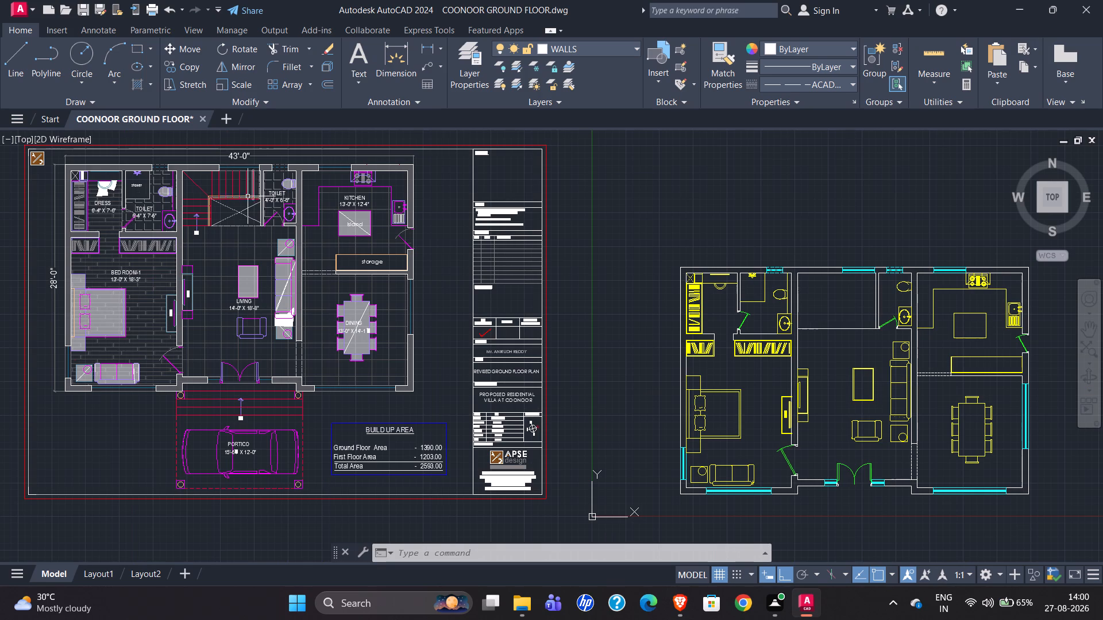
pyautogui.scroll(3, 187, 180)
pyautogui.scroll(-1, 174, 227)
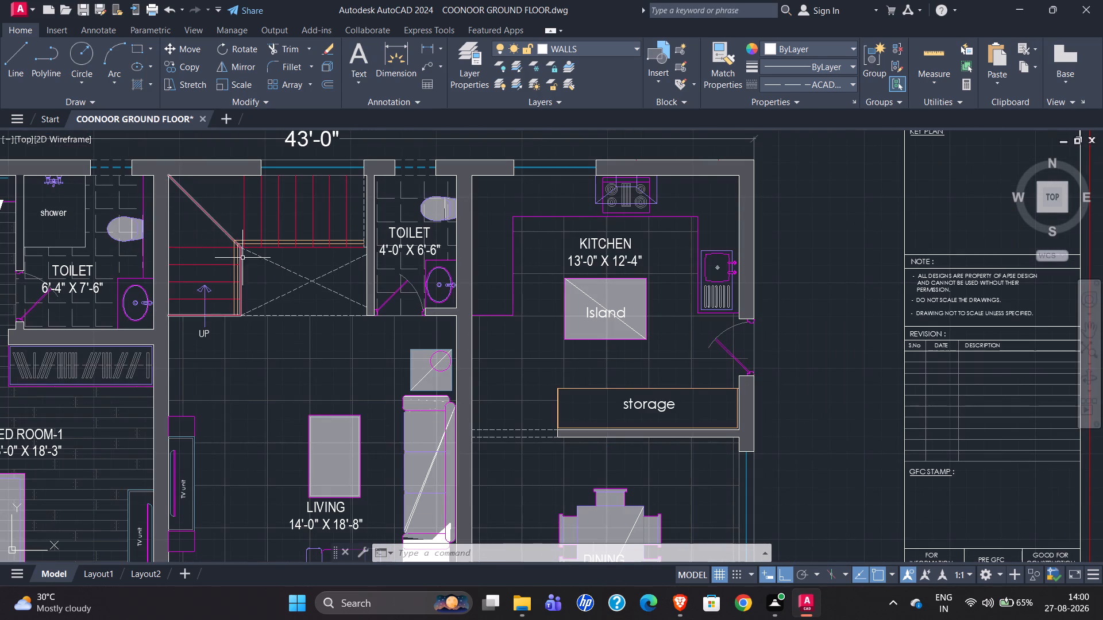
pyautogui.scroll(1, 234, 220)
pyautogui.scroll(-1, 124, 278)
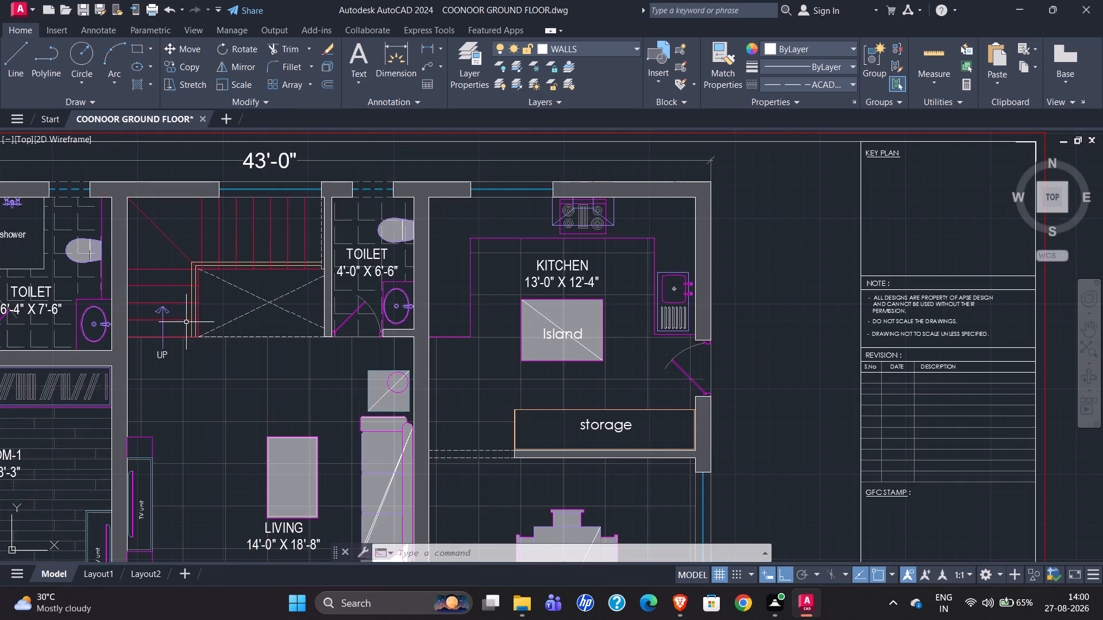
pyautogui.scroll(2, 173, 300)
pyautogui.scroll(-1, 223, 368)
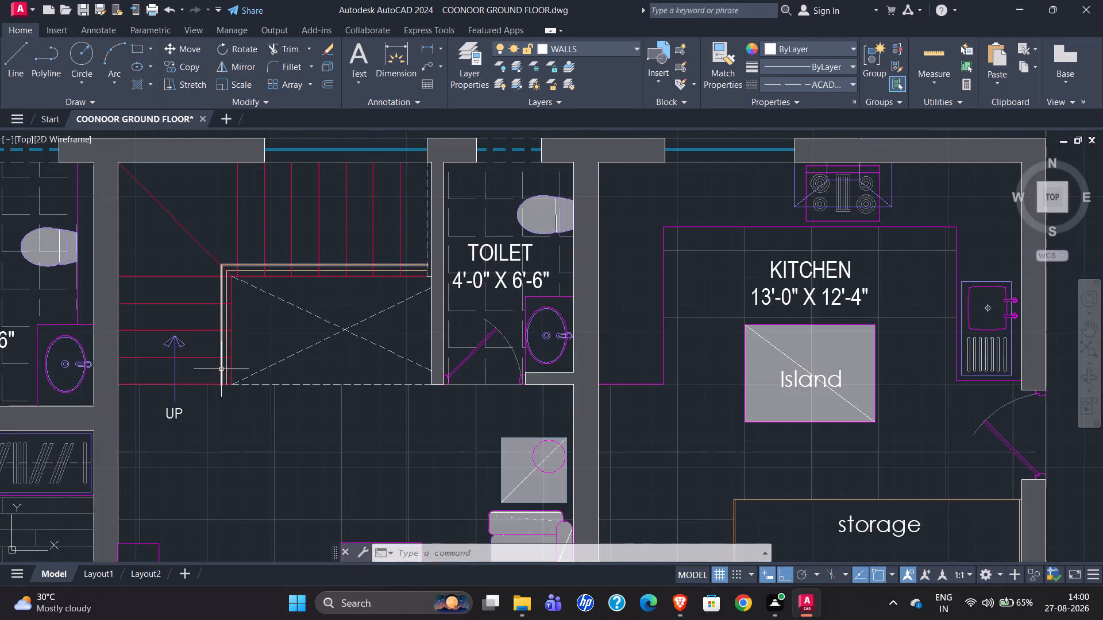
# Copy the reference staircase with its up arrow to the empty space above the new plan, using its upper-left corner as base point.
pyautogui.click(111, 154)
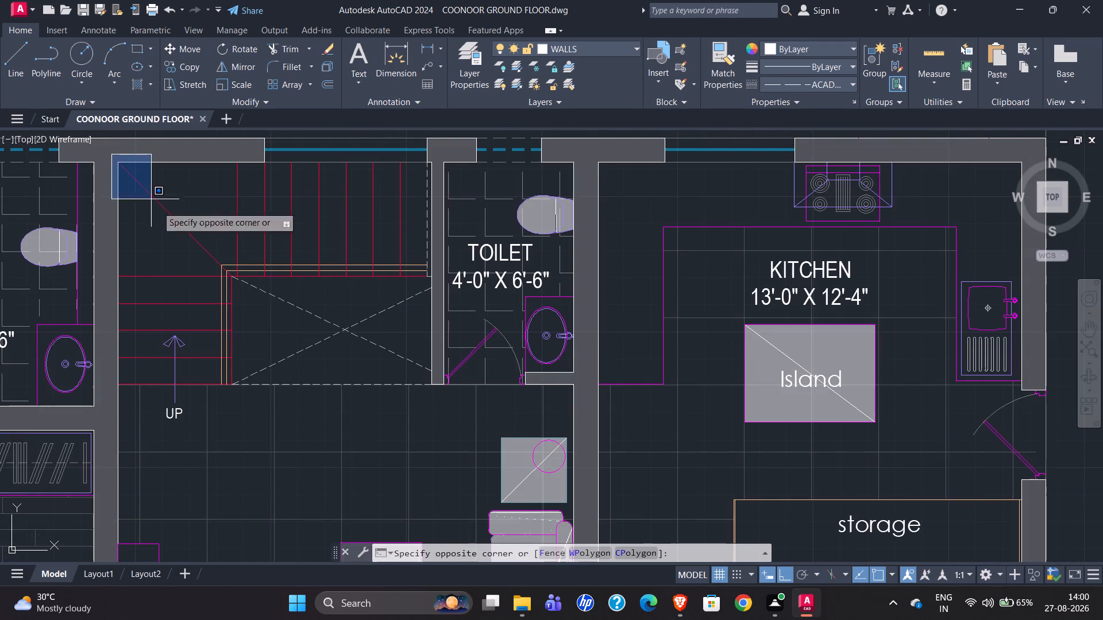
pyautogui.click(433, 391)
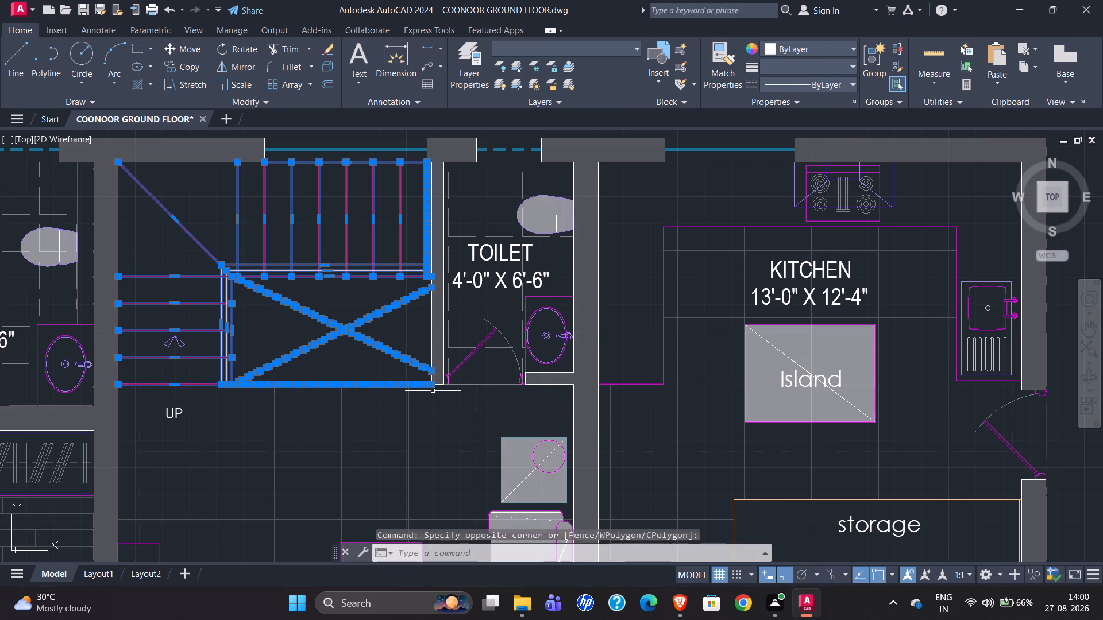
pyautogui.click(175, 398)
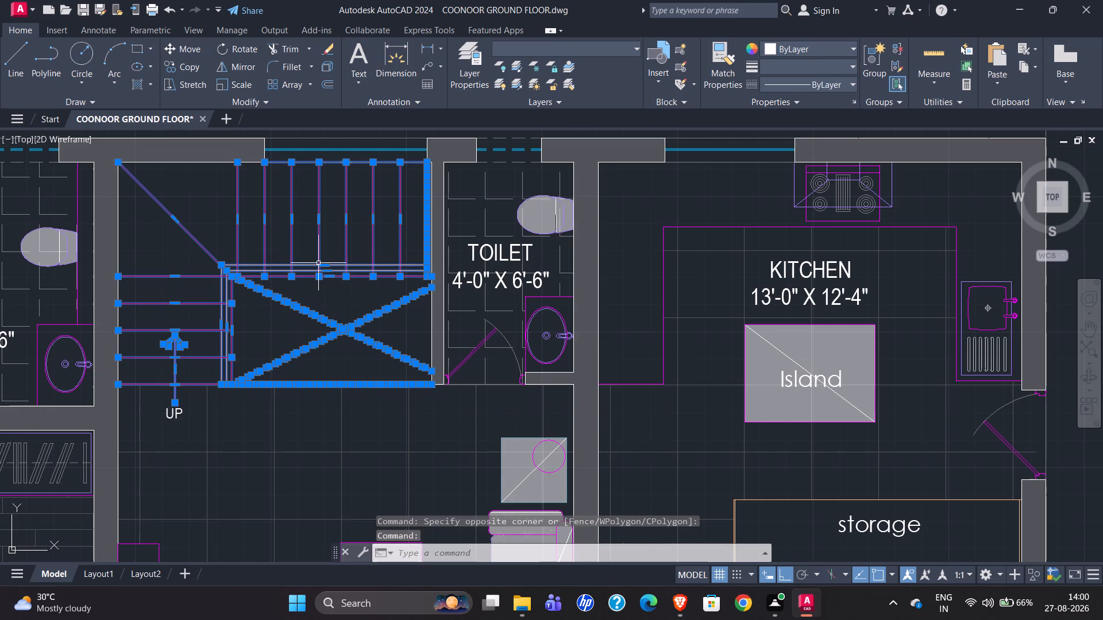
pyautogui.scroll(2, 417, 162)
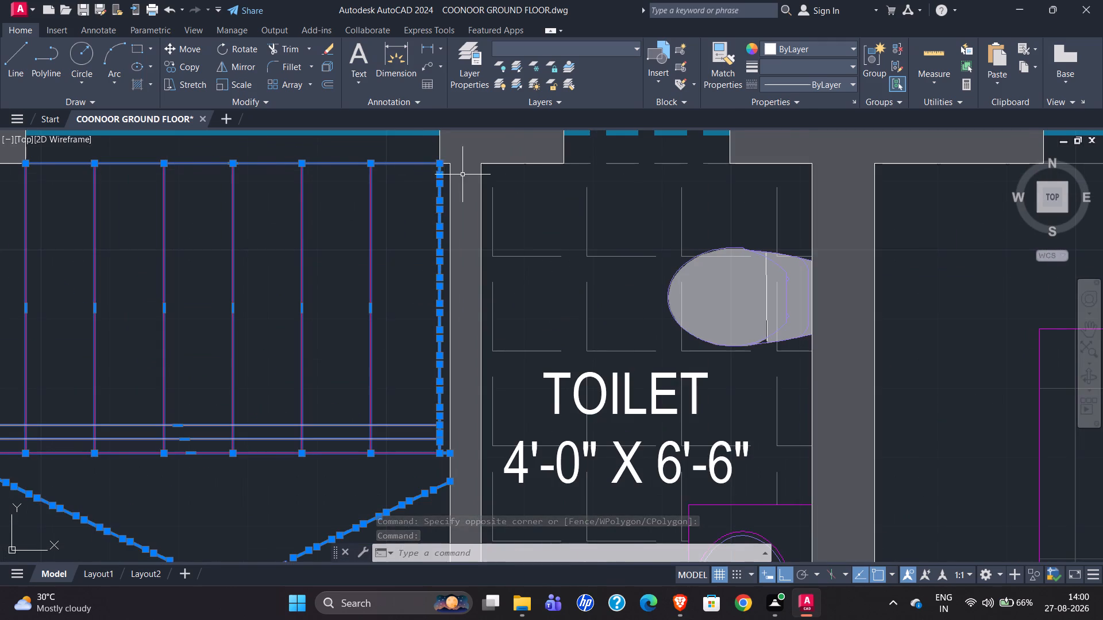
pyautogui.scroll(-2, 464, 175)
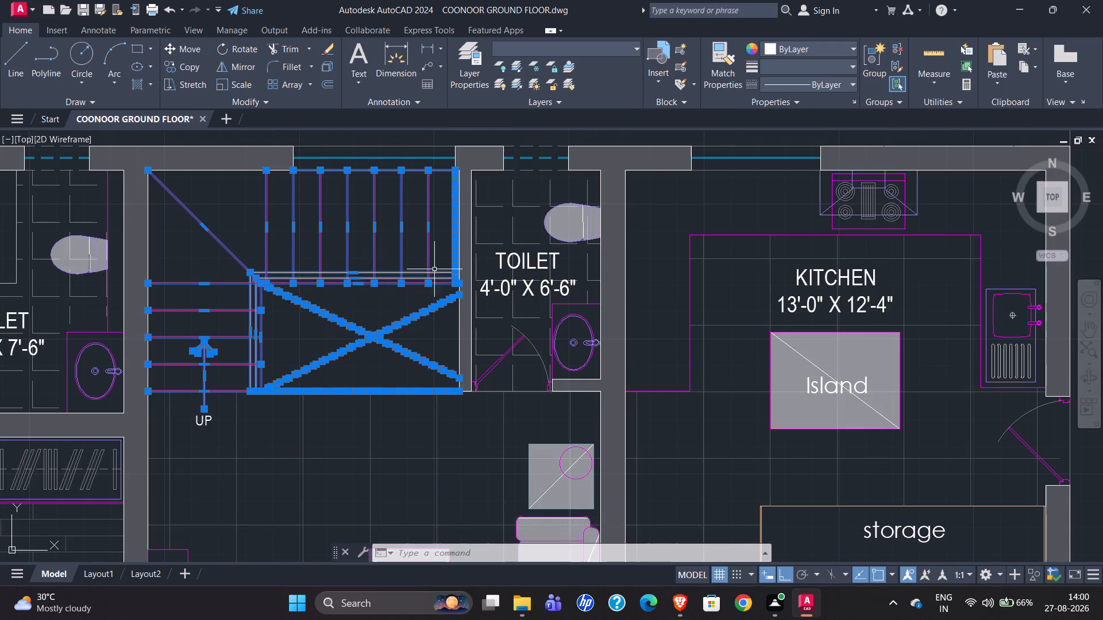
pyautogui.write('CO')
pyautogui.press('Return')
pyautogui.click(146, 170)
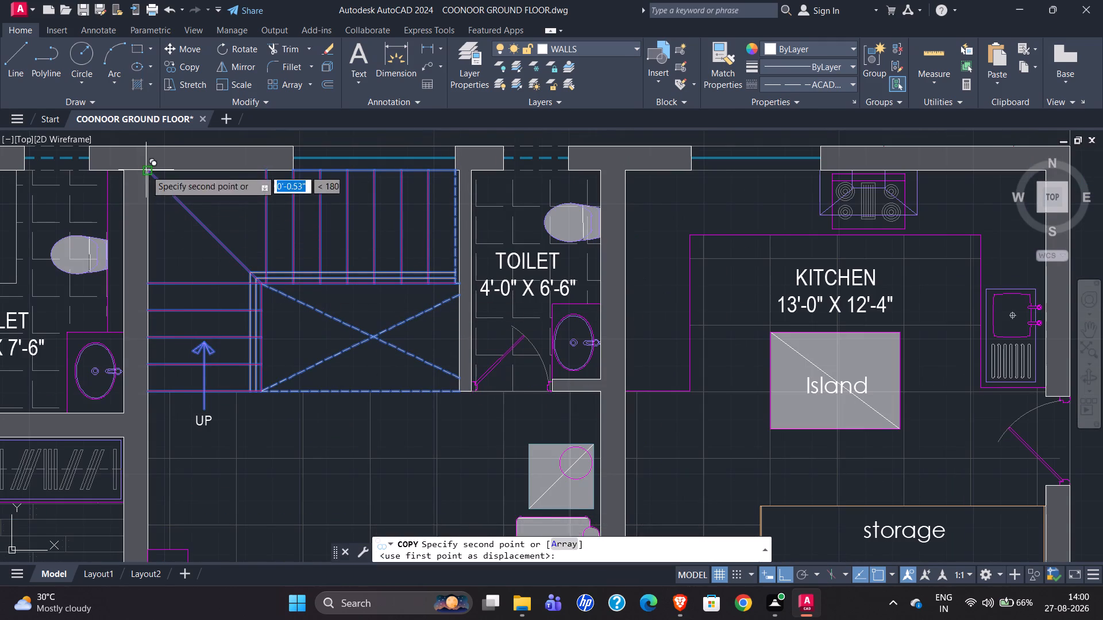
pyautogui.scroll(-3, 100, 273)
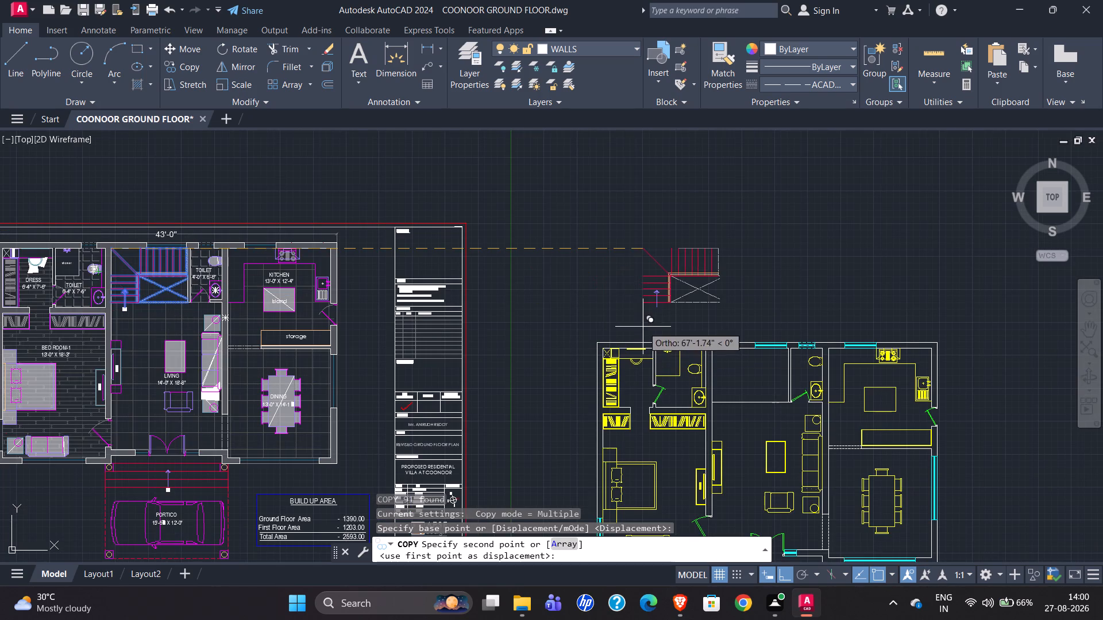
pyautogui.click(613, 249)
pyautogui.press('Escape')
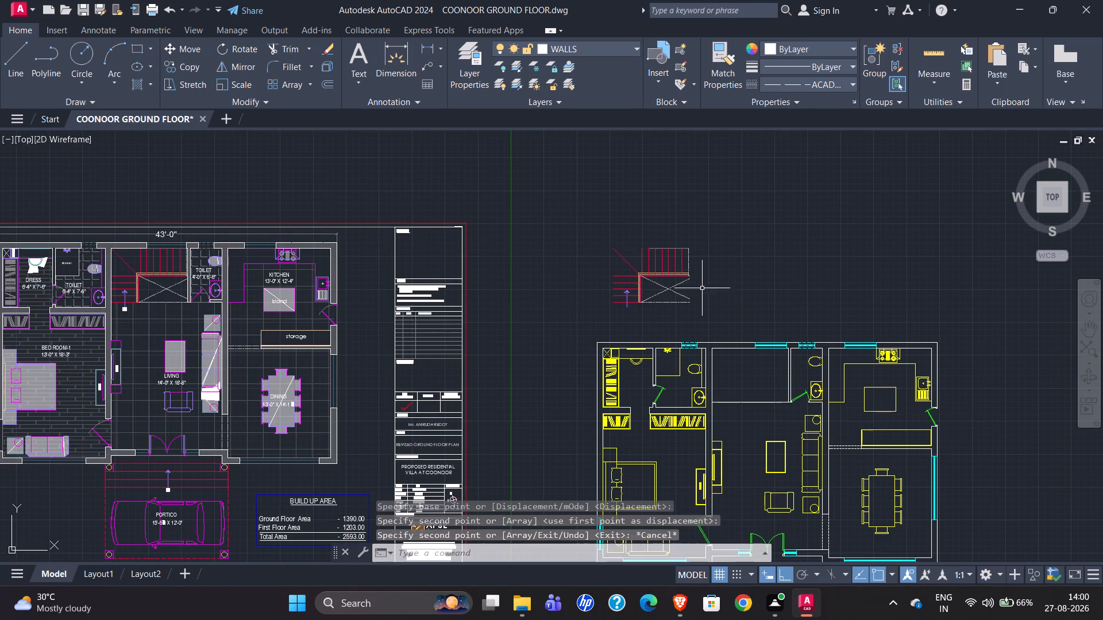
# Move all of the copied staircase linework and its arrow onto the STAIRS layer.
pyautogui.scroll(2, 705, 300)
pyautogui.click(448, 134)
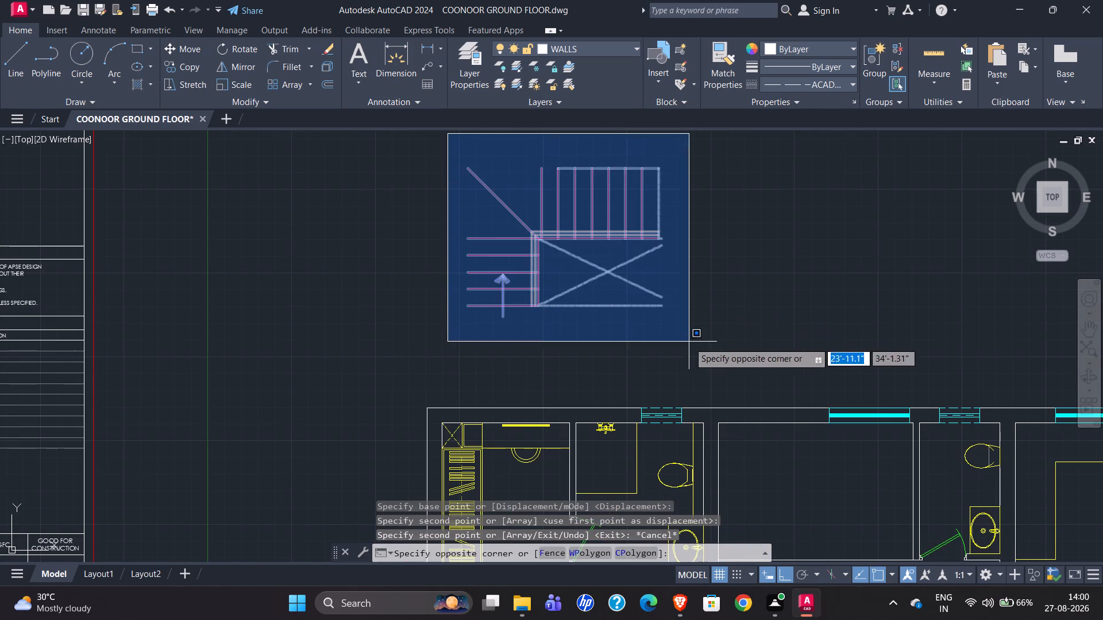
pyautogui.click(691, 346)
pyautogui.click(593, 46)
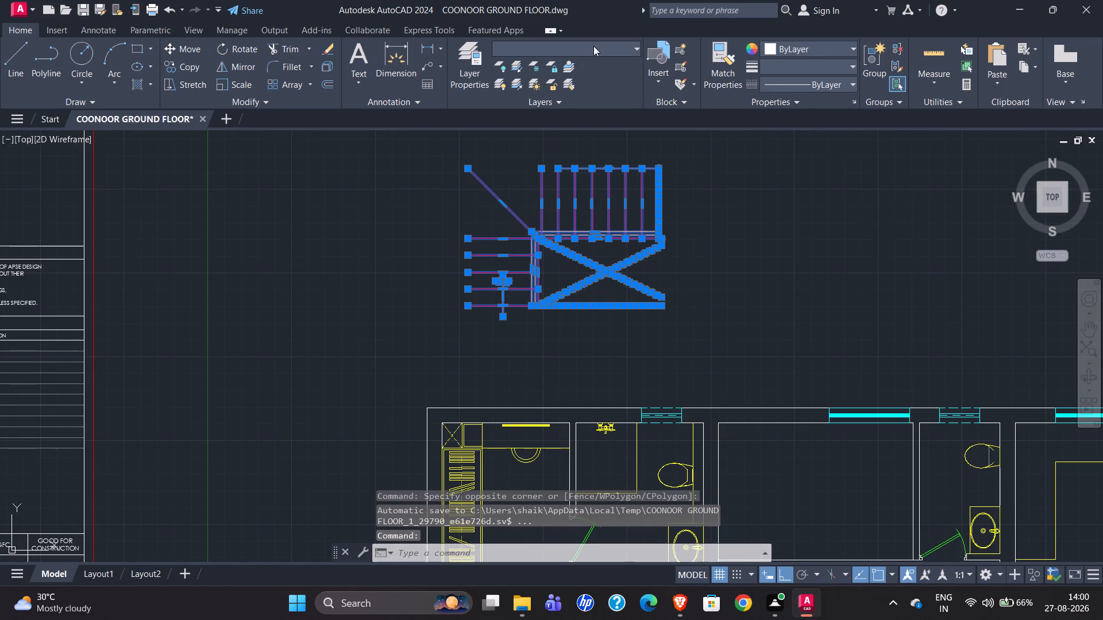
pyautogui.scroll(7, 569, 101)
pyautogui.scroll(-6, 571, 141)
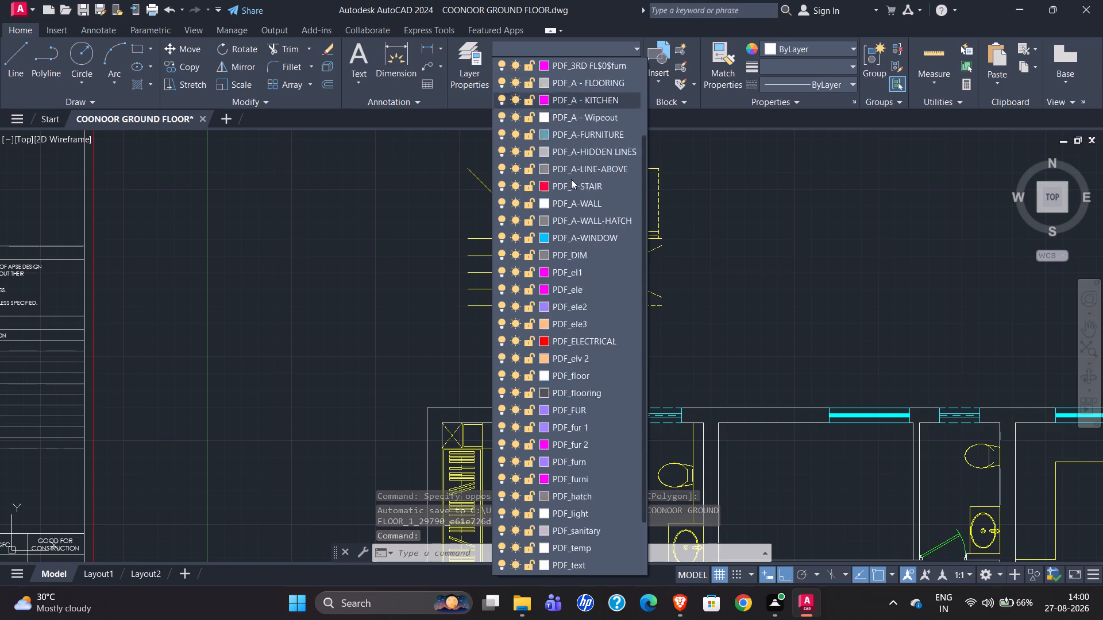
pyautogui.scroll(-1, 571, 179)
pyautogui.click(570, 530)
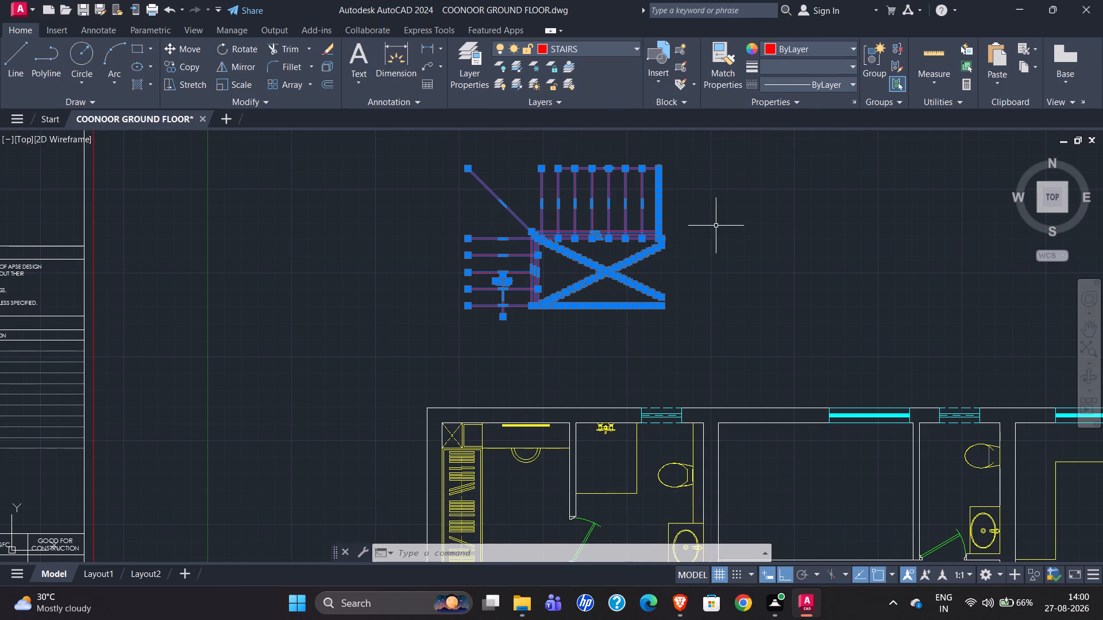
pyautogui.press('Escape')
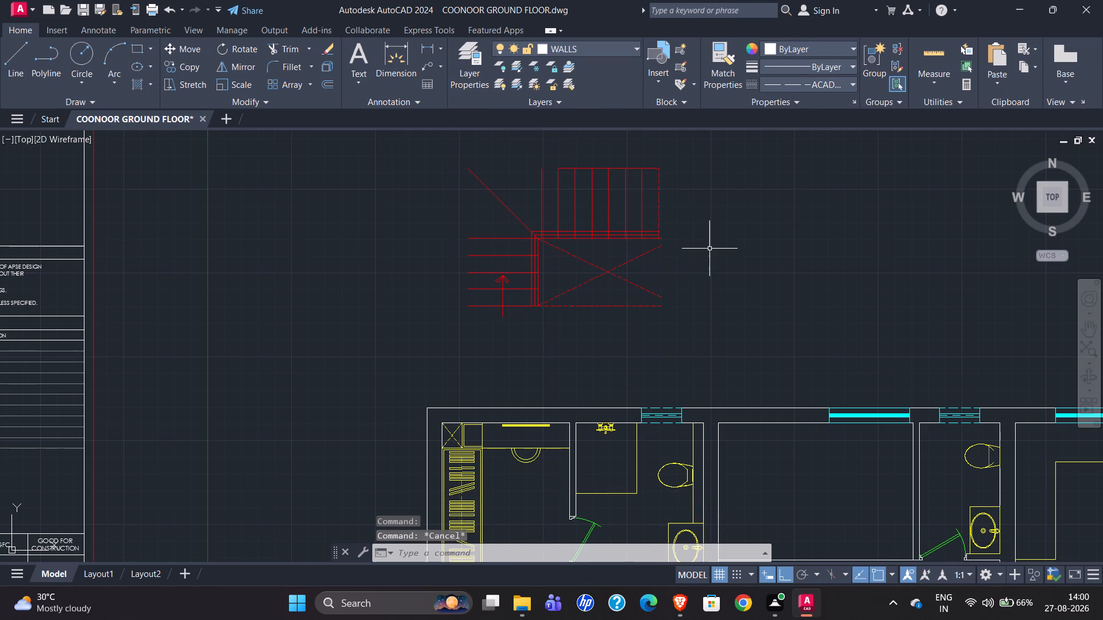
# Move the copied staircase by its upper-left corner to the inner wall corner of the empty stair area between the two toilets.
pyautogui.scroll(2, 512, 220)
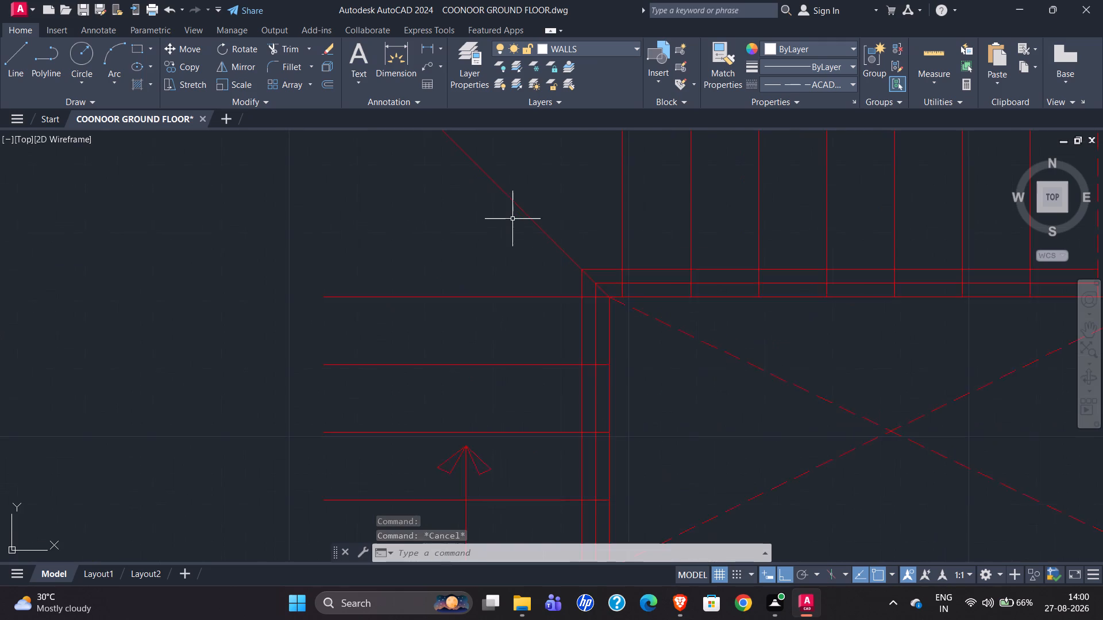
pyautogui.scroll(2, 512, 219)
pyautogui.scroll(-4, 513, 219)
pyautogui.click(437, 152)
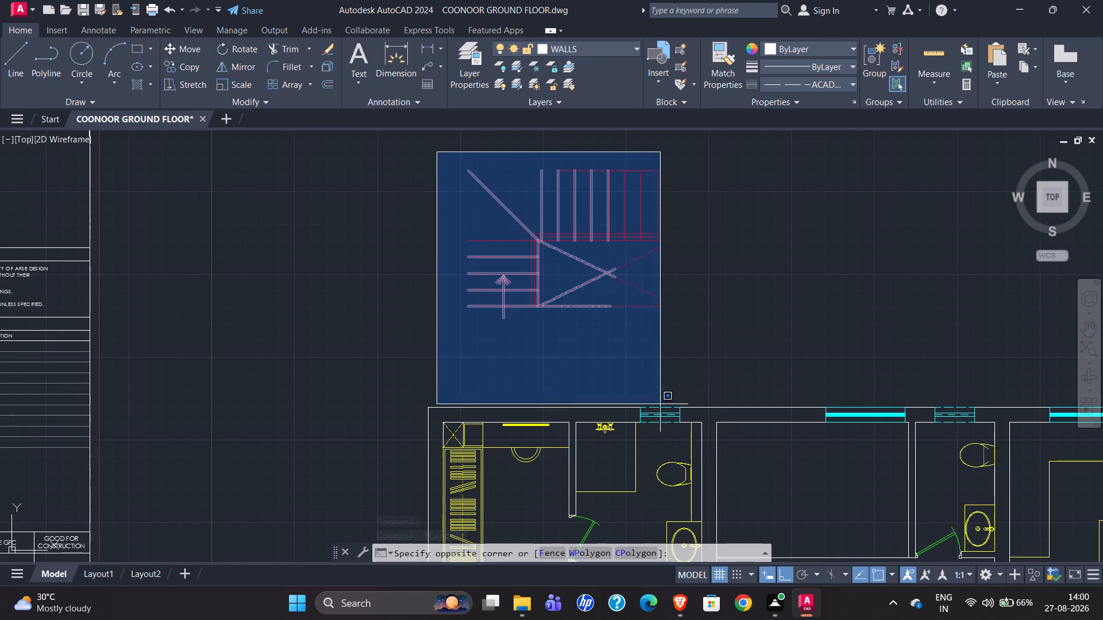
pyautogui.click(735, 356)
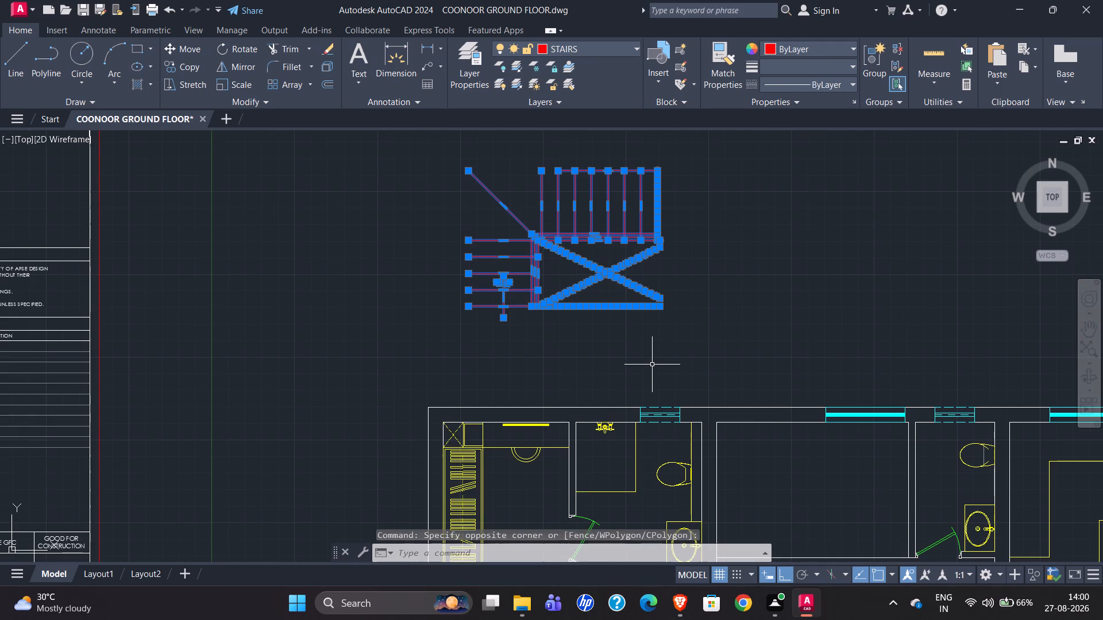
pyautogui.press('m')
pyautogui.press('Return')
pyautogui.click(469, 172)
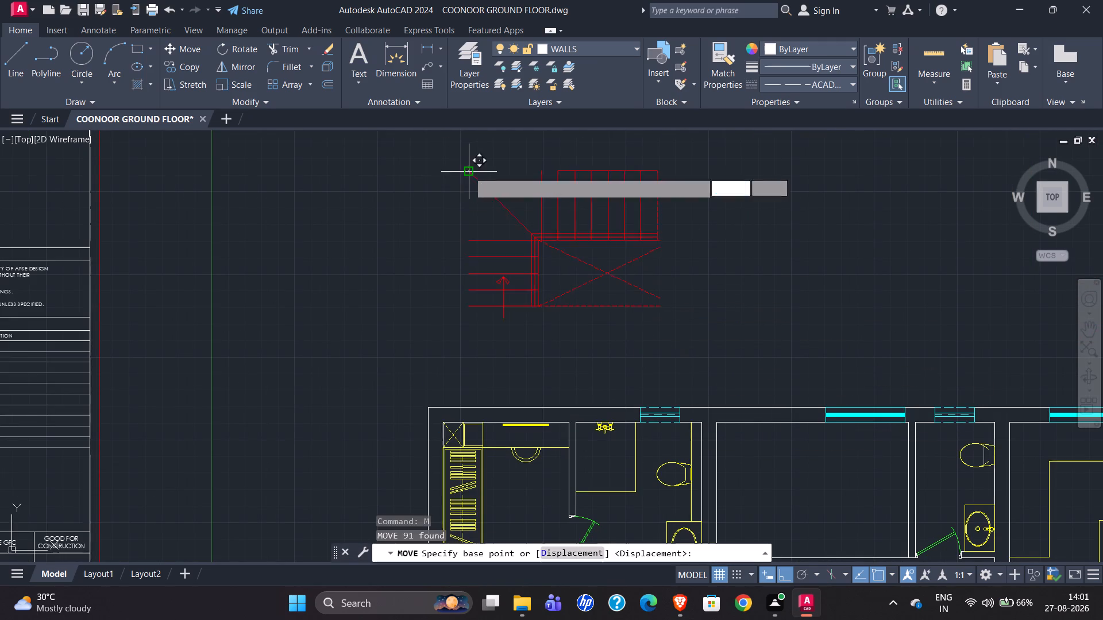
pyautogui.click(716, 425)
# Delete the wall-layer line that overlaps the dashed lower edge of the new staircase.
pyautogui.scroll(-1, 596, 253)
pyautogui.scroll(3, 762, 459)
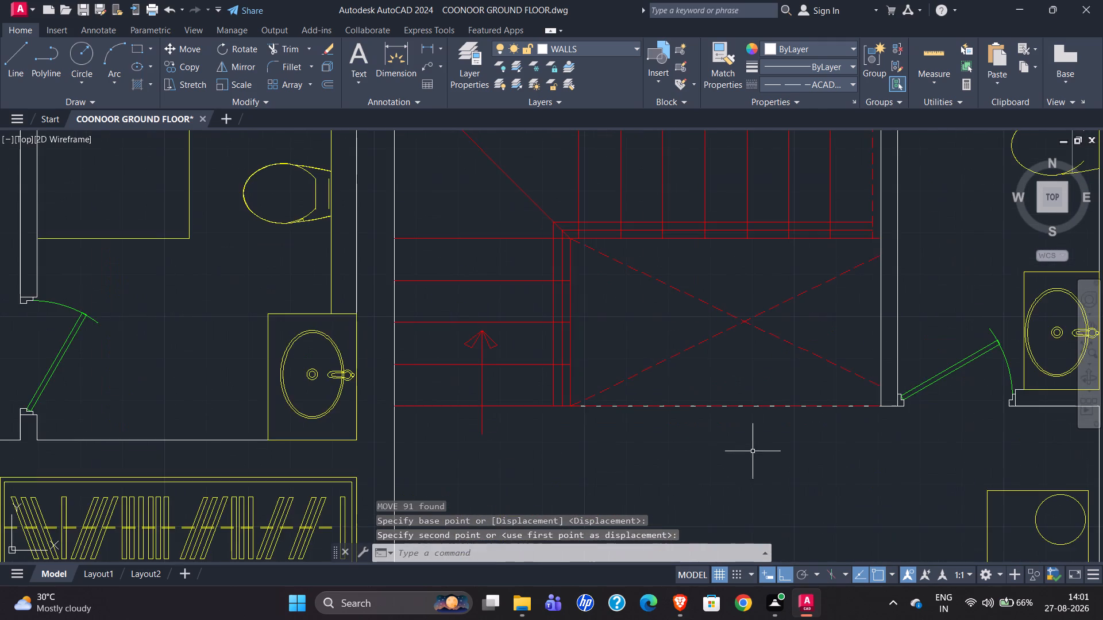
pyautogui.scroll(3, 670, 428)
pyautogui.press('Escape')
pyautogui.scroll(-2, 411, 416)
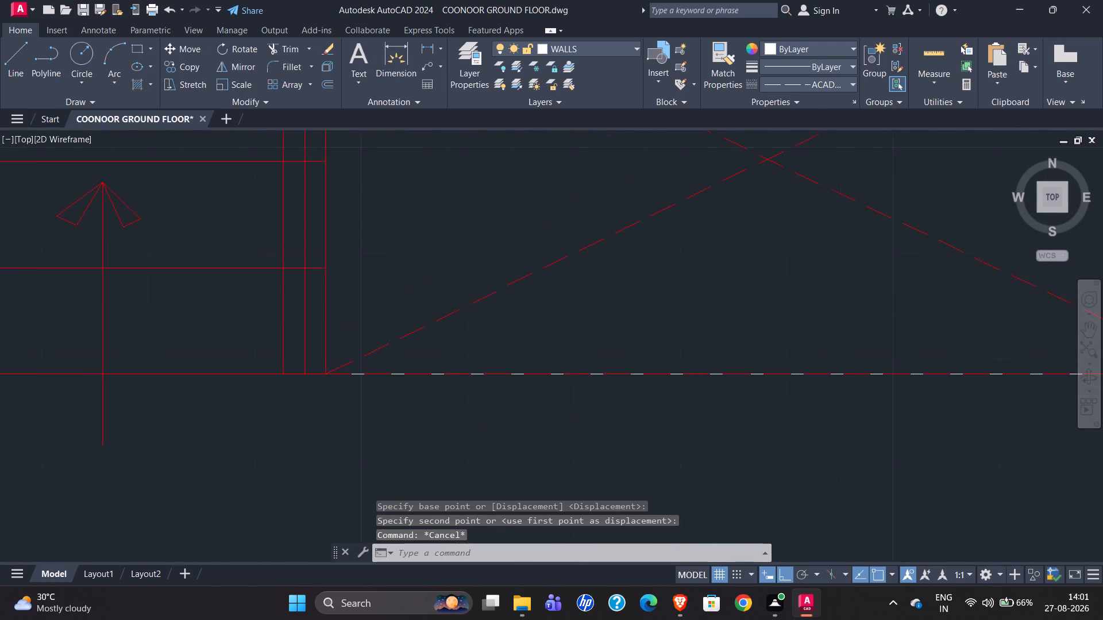
pyautogui.scroll(-1, 411, 416)
pyautogui.scroll(4, 394, 414)
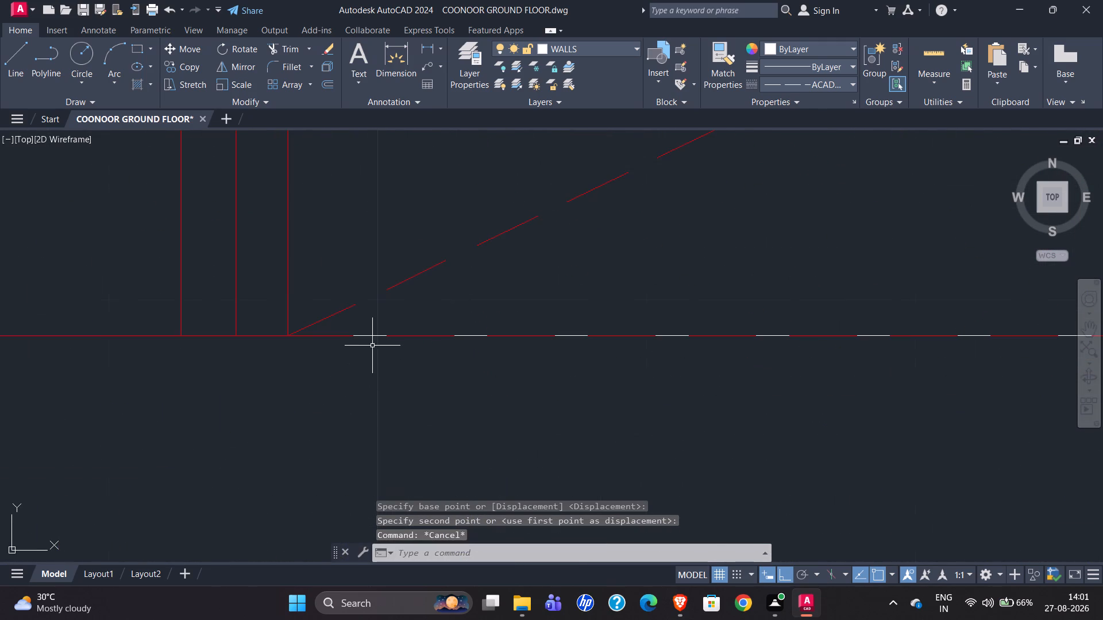
pyautogui.click(370, 336)
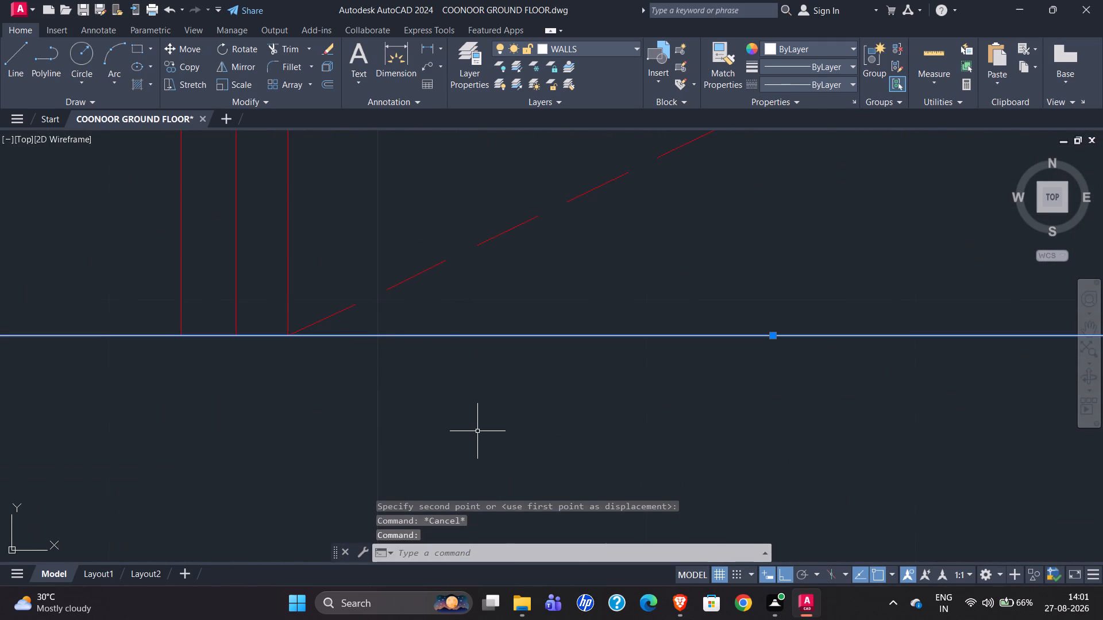
pyautogui.press('Delete')
# Compare the new staircase with the reference staircase, checking its lines, direction arrow and label.
pyautogui.scroll(-3, 371, 410)
pyautogui.scroll(-2, 541, 441)
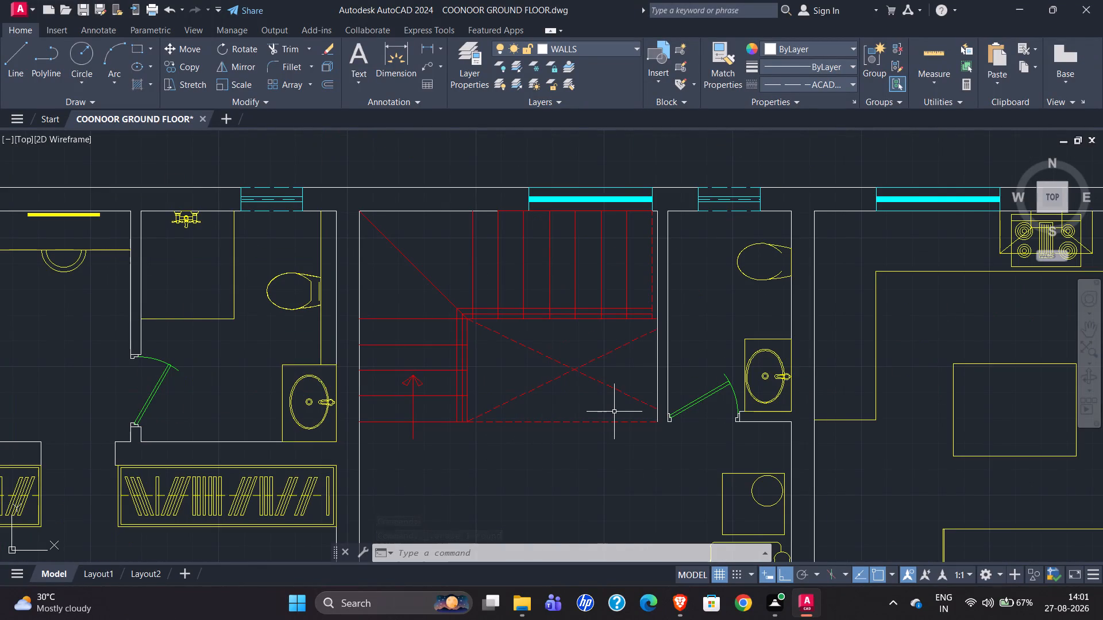
pyautogui.scroll(-4, 629, 414)
pyautogui.scroll(4, 190, 340)
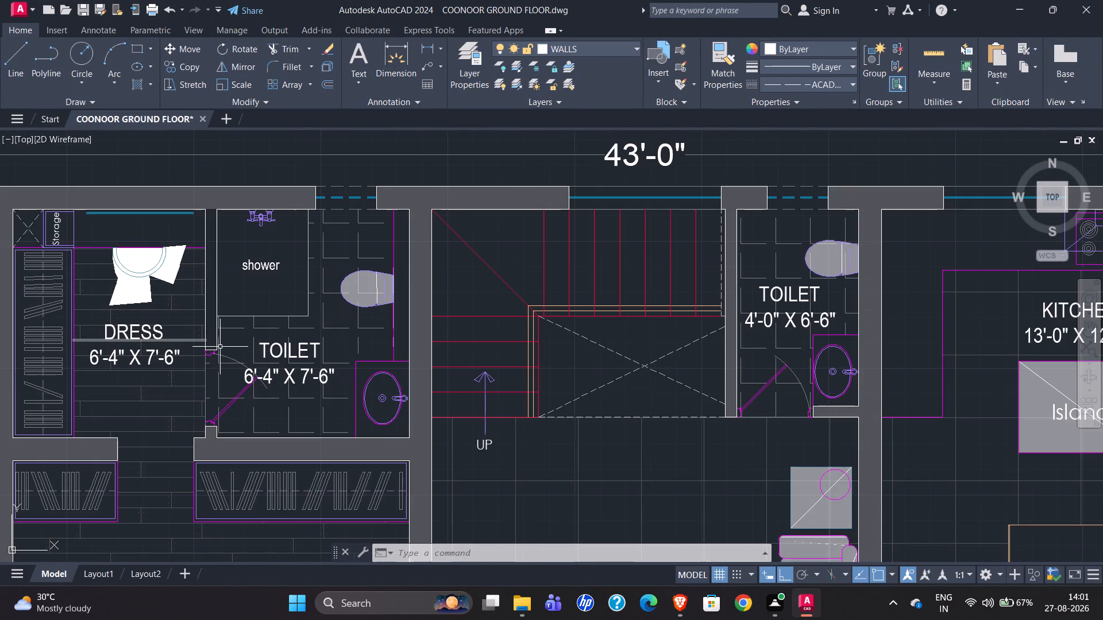
pyautogui.scroll(-2, 52, 371)
pyautogui.scroll(4, 234, 375)
pyautogui.scroll(-2, 215, 375)
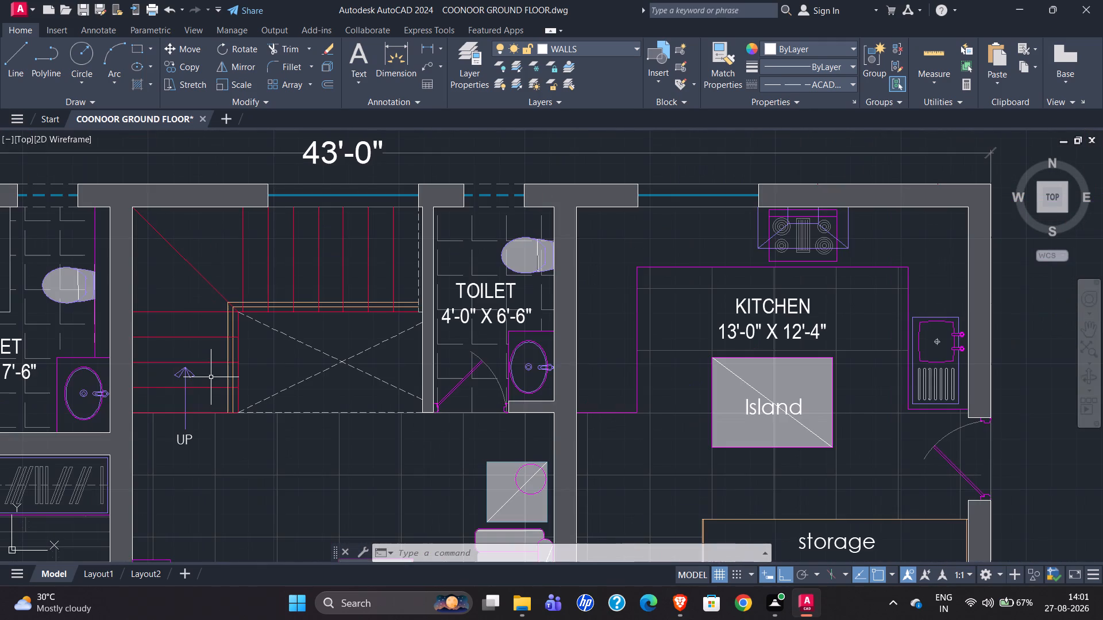
pyautogui.scroll(-3, 174, 371)
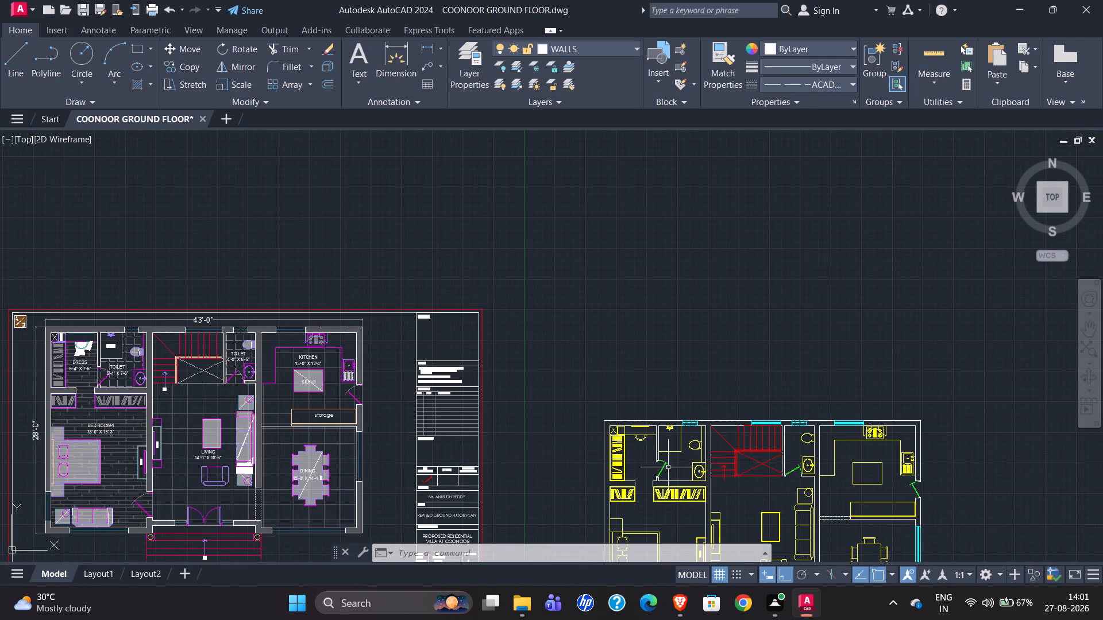
# Open the object color choices for the direction arrow of the new staircase.
pyautogui.scroll(4, 753, 490)
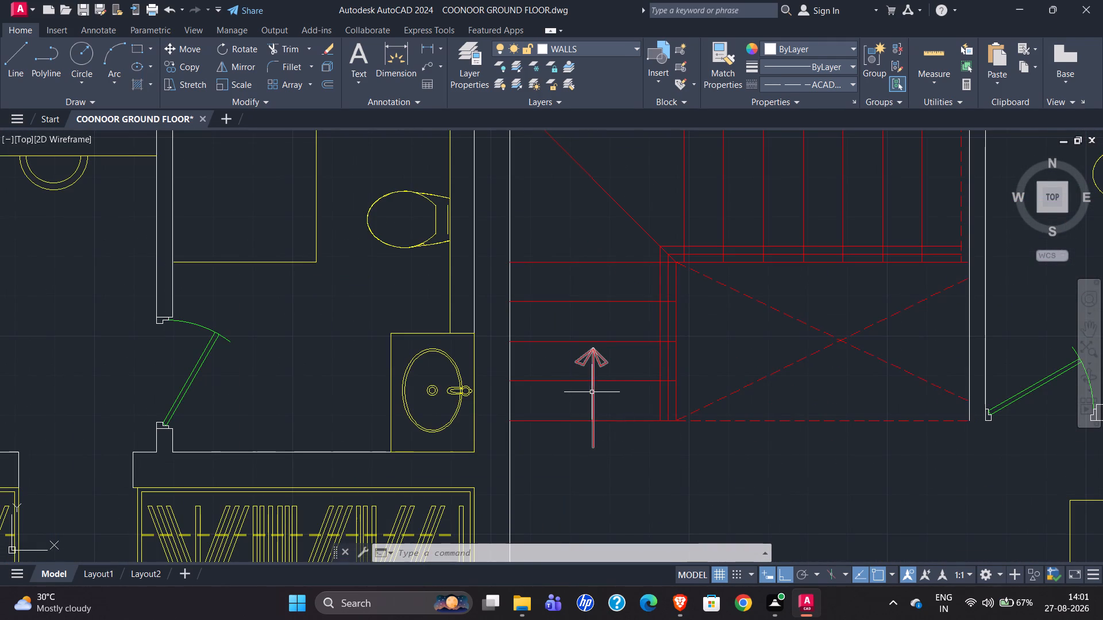
pyautogui.click(591, 393)
pyautogui.click(784, 44)
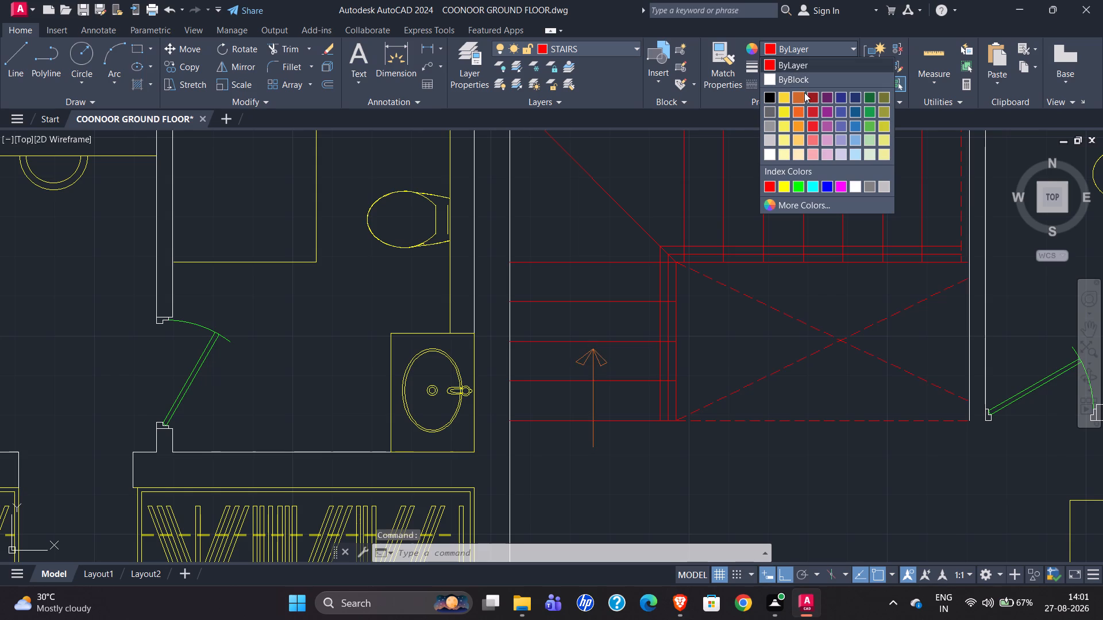
# Change the colour of the staircase direction arrow in the redrawn plan to Magenta.
pyautogui.click(843, 190)
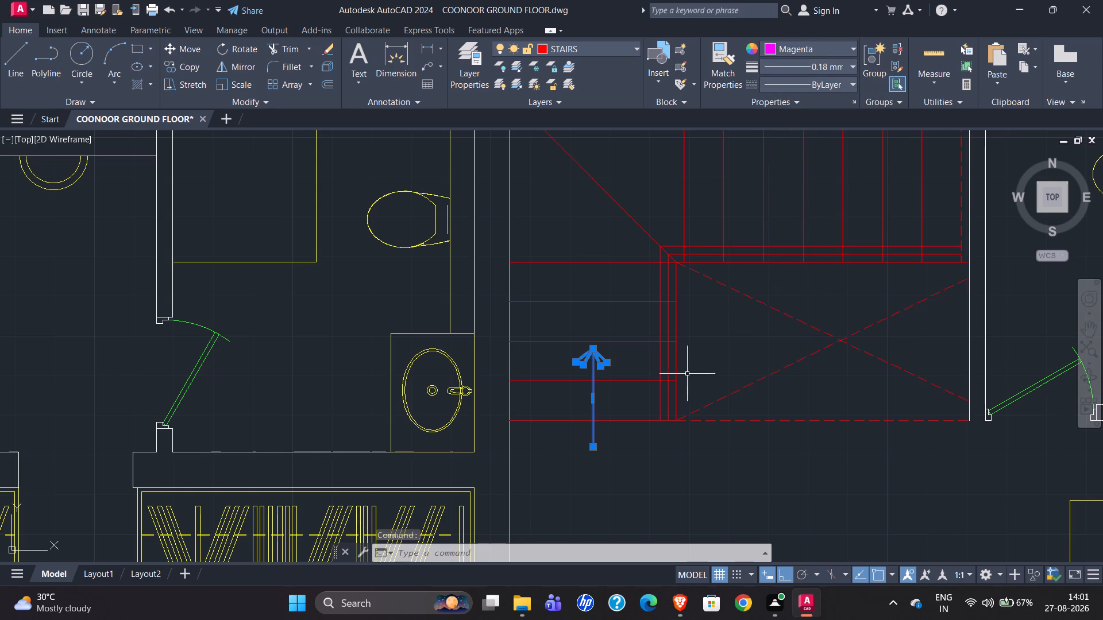
pyautogui.press('Escape')
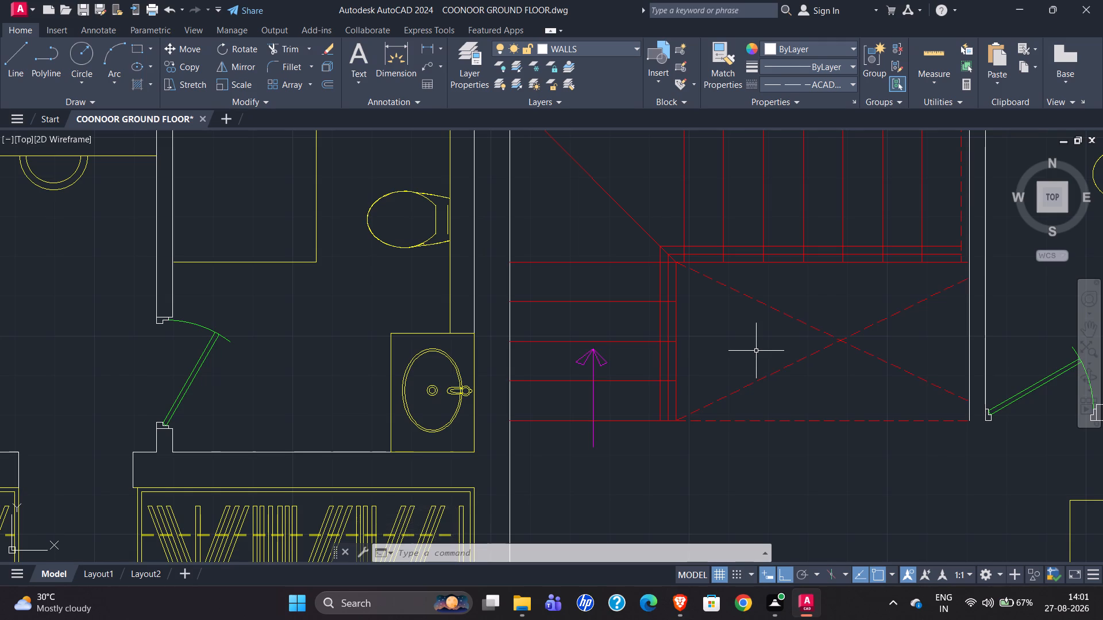
# Compare the redrawn ground floor plan with the reference plan, checking stairs, door openings, walls, furniture and portico.
pyautogui.scroll(-2, 687, 350)
pyautogui.scroll(-1, 581, 294)
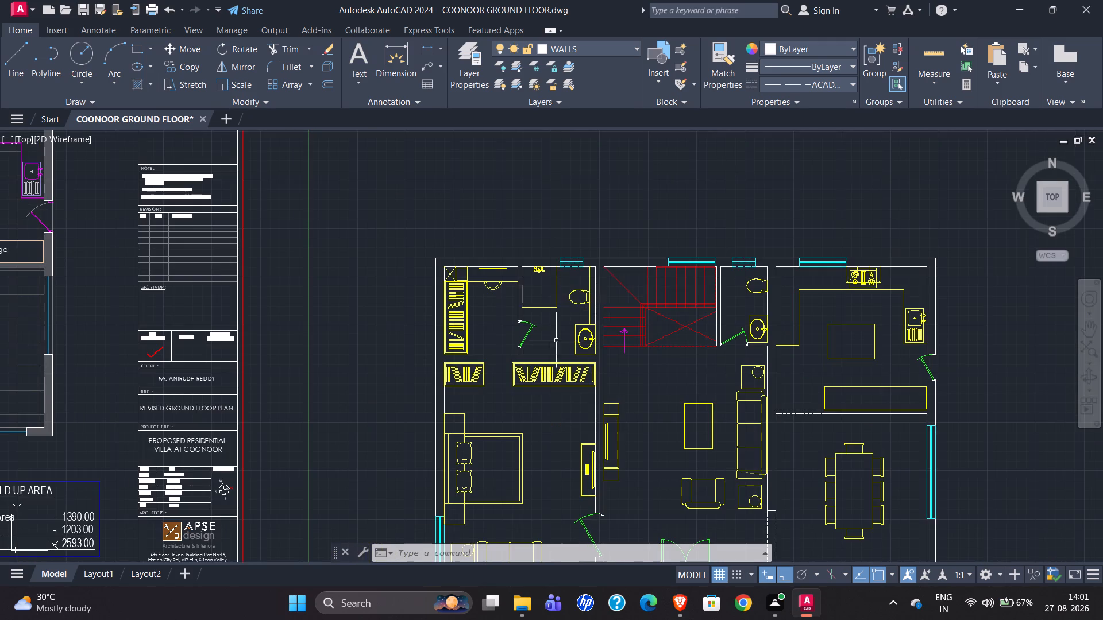
pyautogui.scroll(3, 519, 319)
pyautogui.scroll(-3, 439, 336)
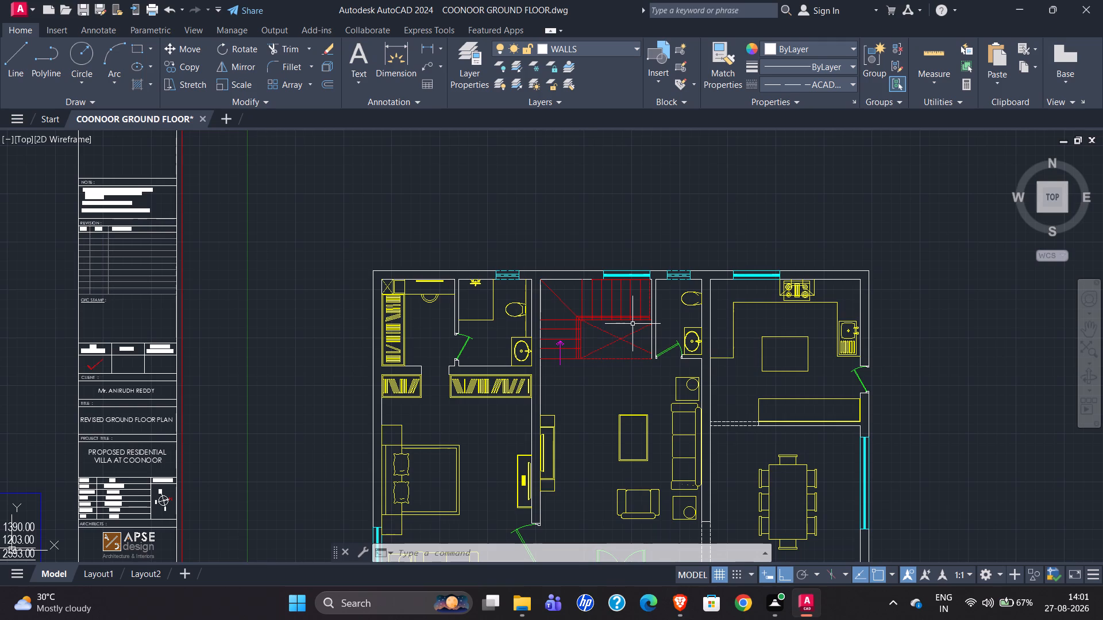
pyautogui.scroll(-1, 555, 263)
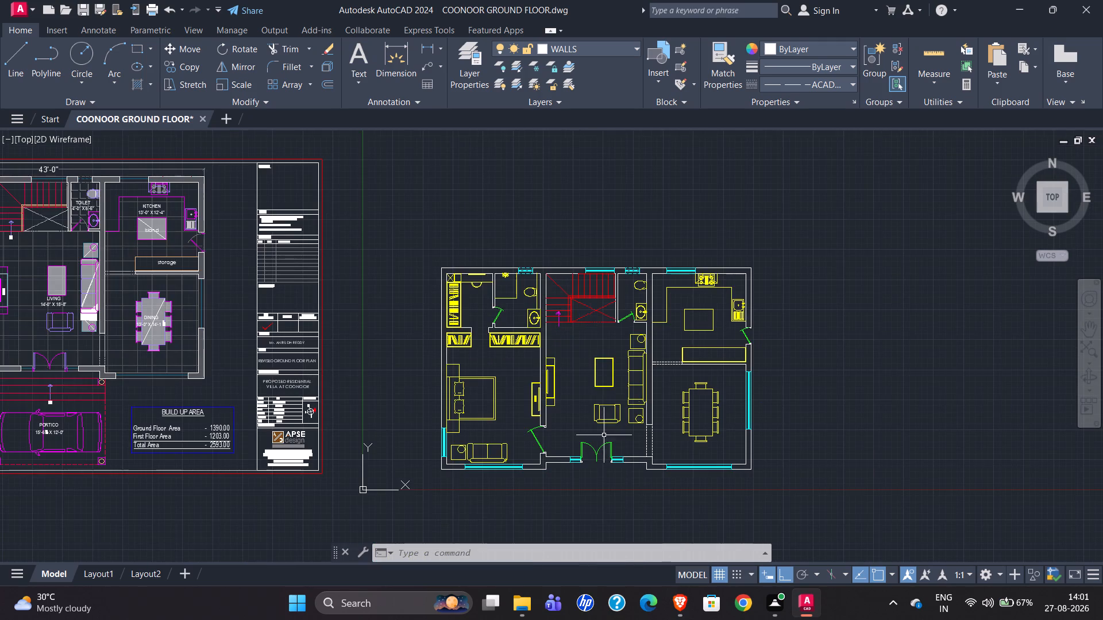
pyautogui.scroll(2, 601, 447)
pyautogui.scroll(3, 435, 405)
pyautogui.scroll(-2, 541, 315)
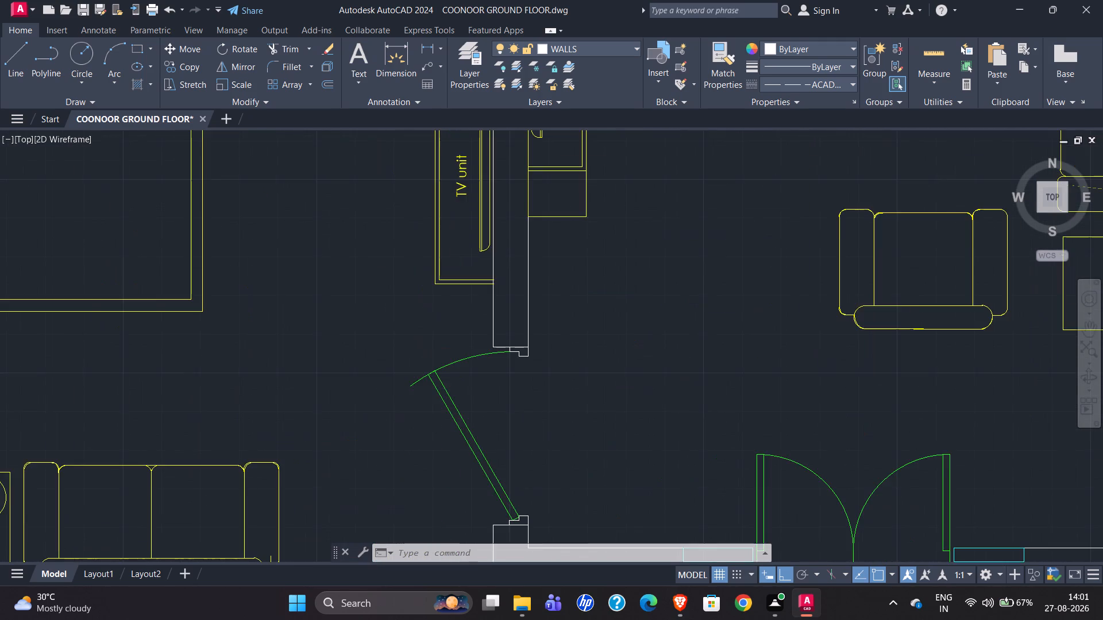
pyautogui.scroll(-3, 559, 387)
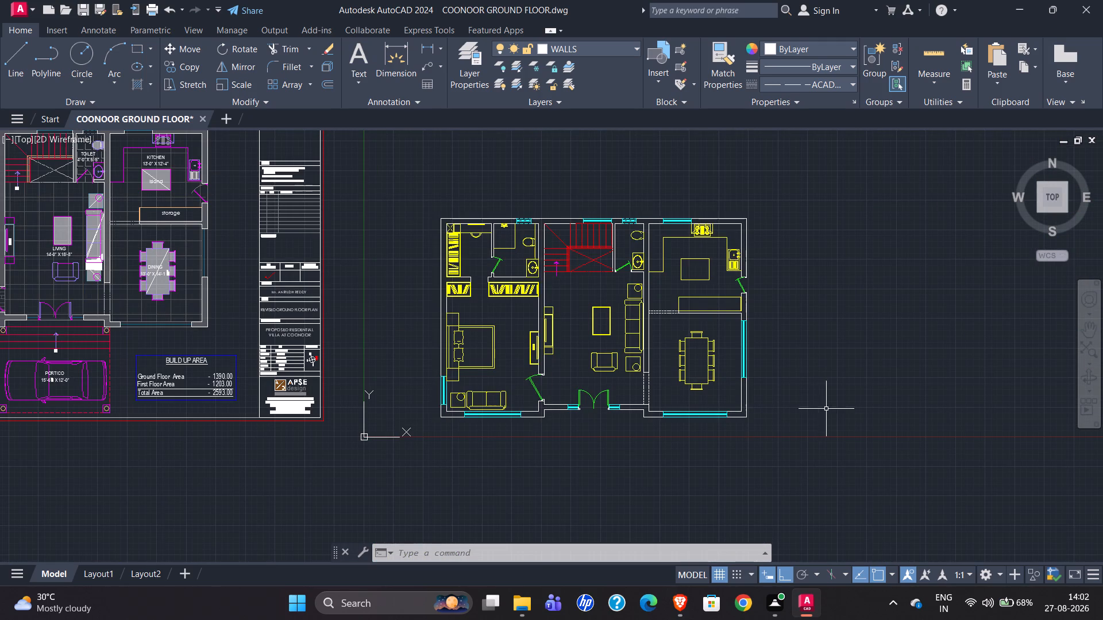
pyautogui.scroll(3, 622, 272)
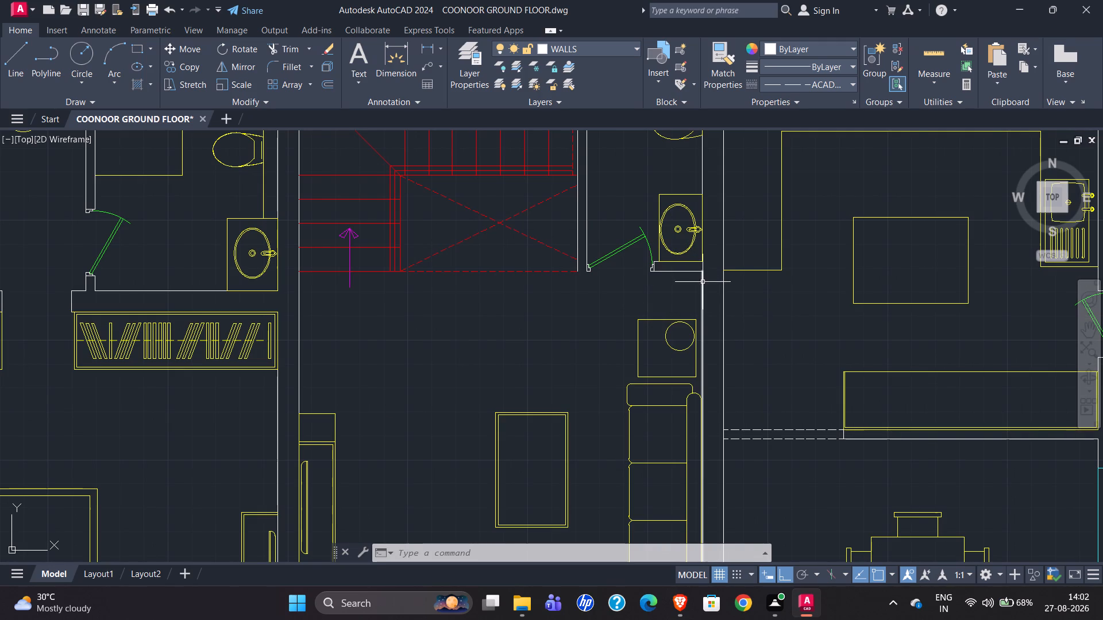
pyautogui.scroll(5, 655, 269)
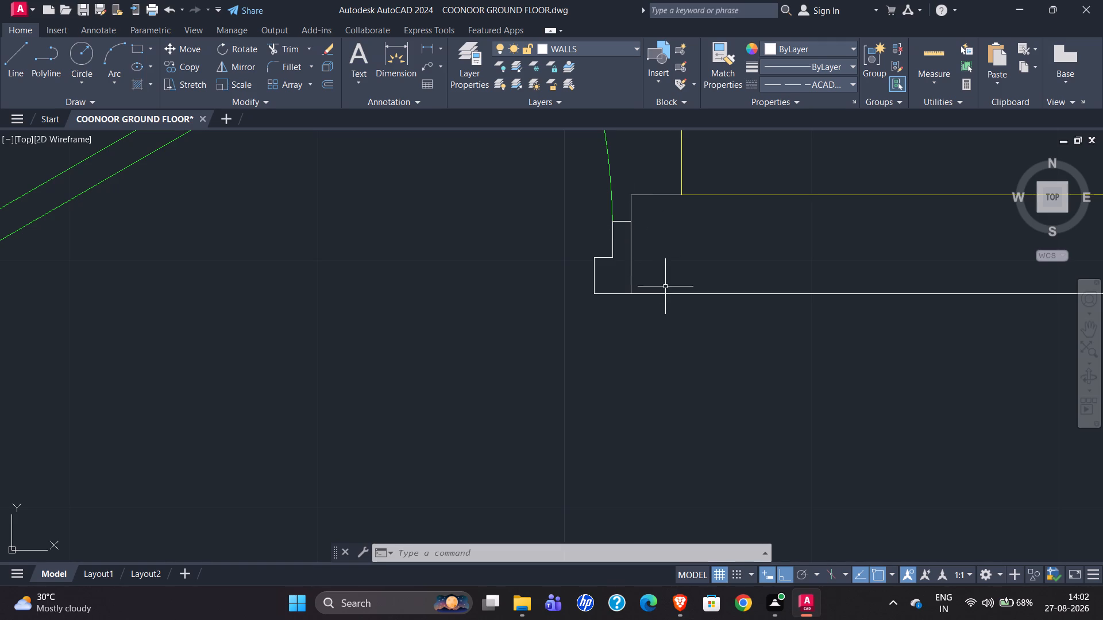
pyautogui.scroll(-5, 486, 294)
pyautogui.scroll(-2, 577, 273)
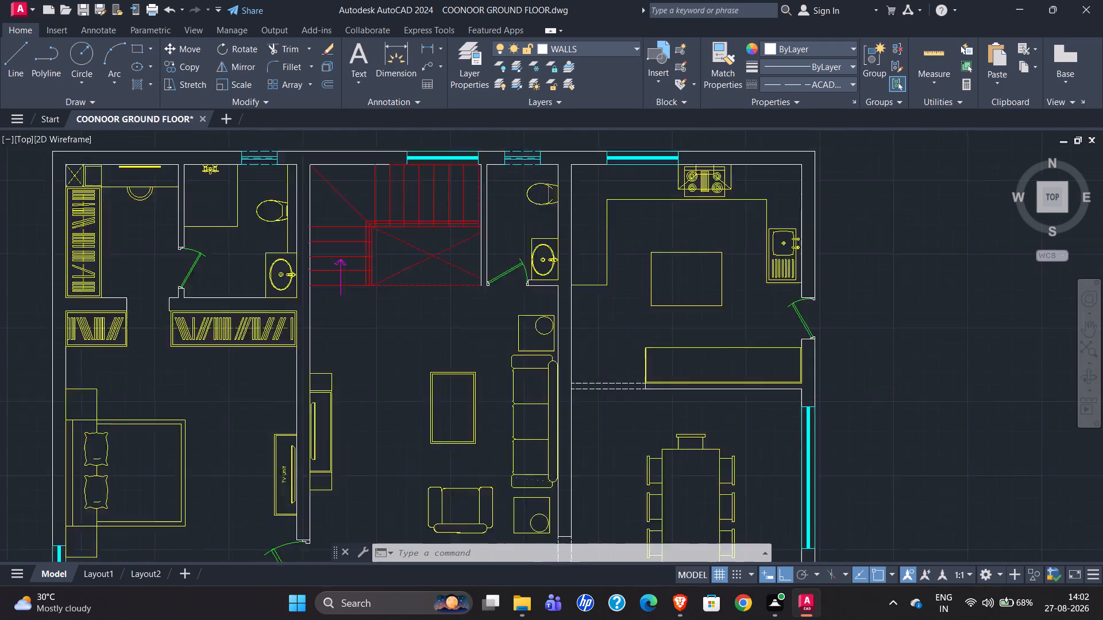
pyautogui.scroll(5, 404, 423)
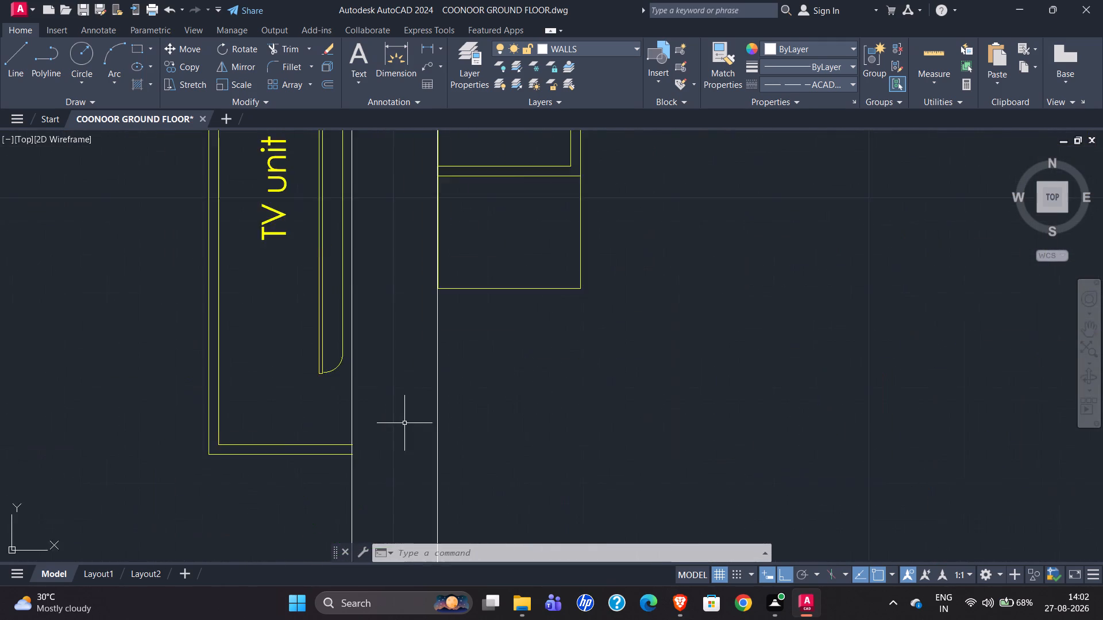
pyautogui.scroll(-2, 405, 423)
pyautogui.scroll(3, 391, 502)
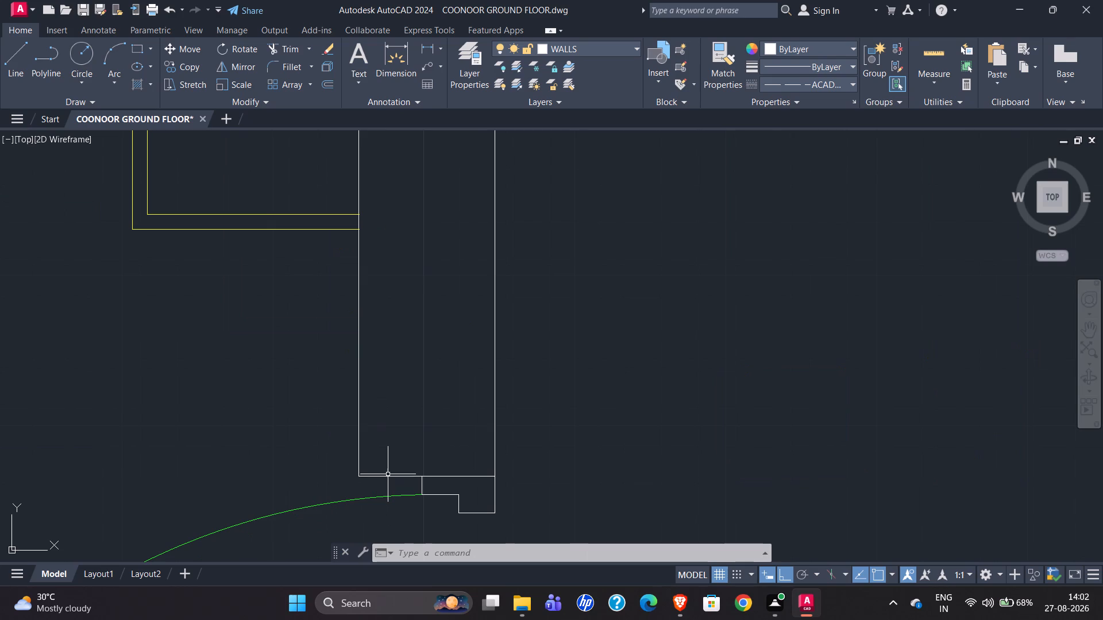
pyautogui.scroll(-6, 482, 371)
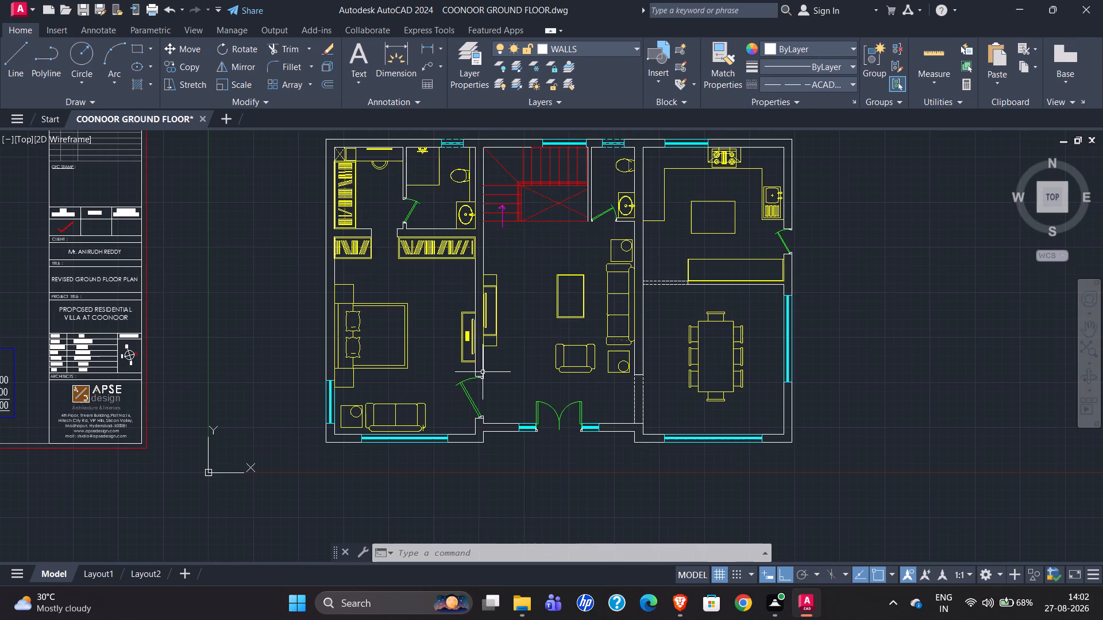
pyautogui.scroll(-1, 734, 385)
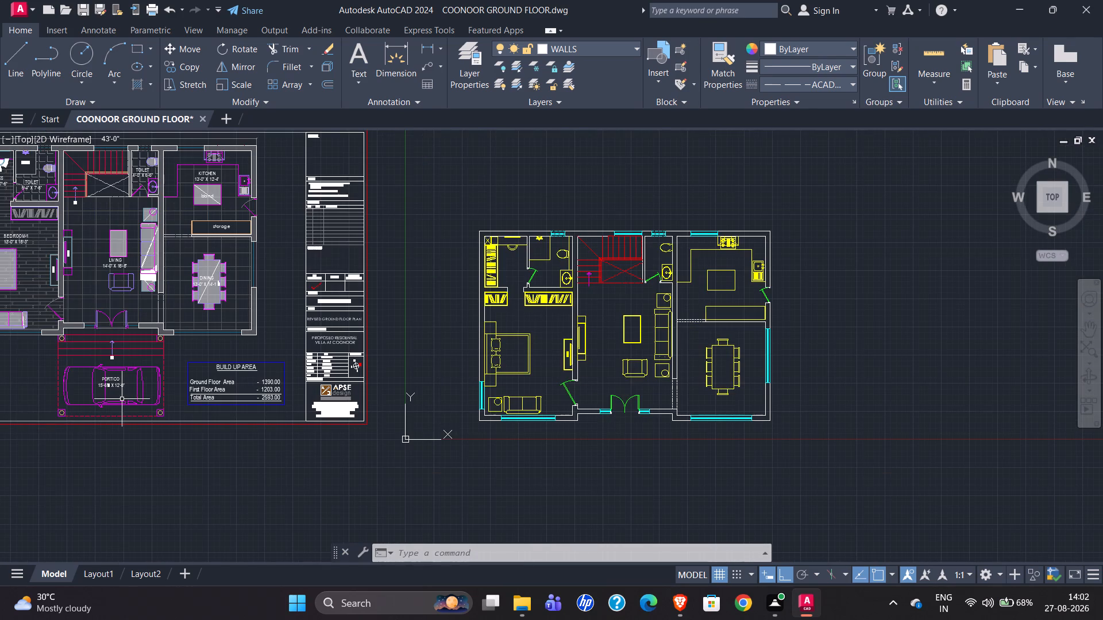
pyautogui.scroll(2, 99, 289)
pyautogui.scroll(-2, 210, 331)
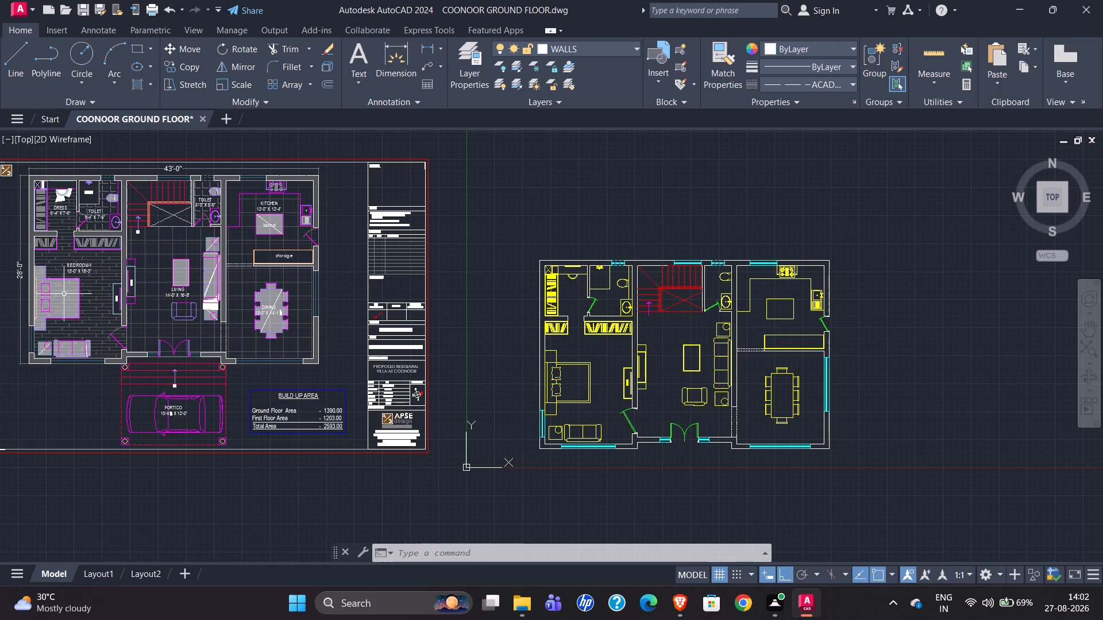
pyautogui.scroll(4, 114, 291)
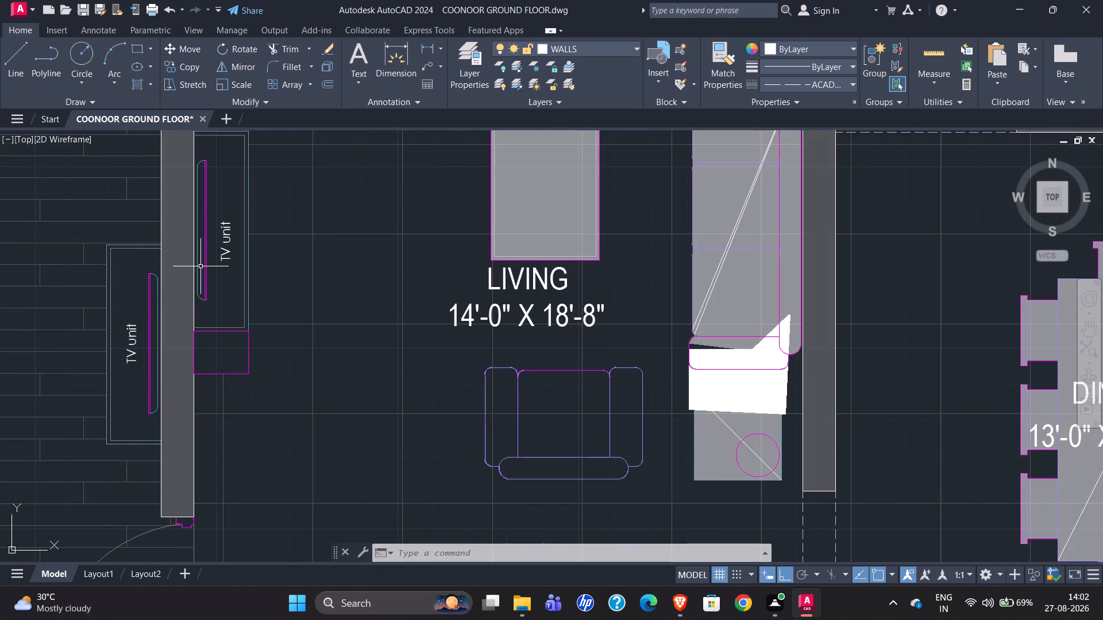
pyautogui.scroll(-3, 202, 295)
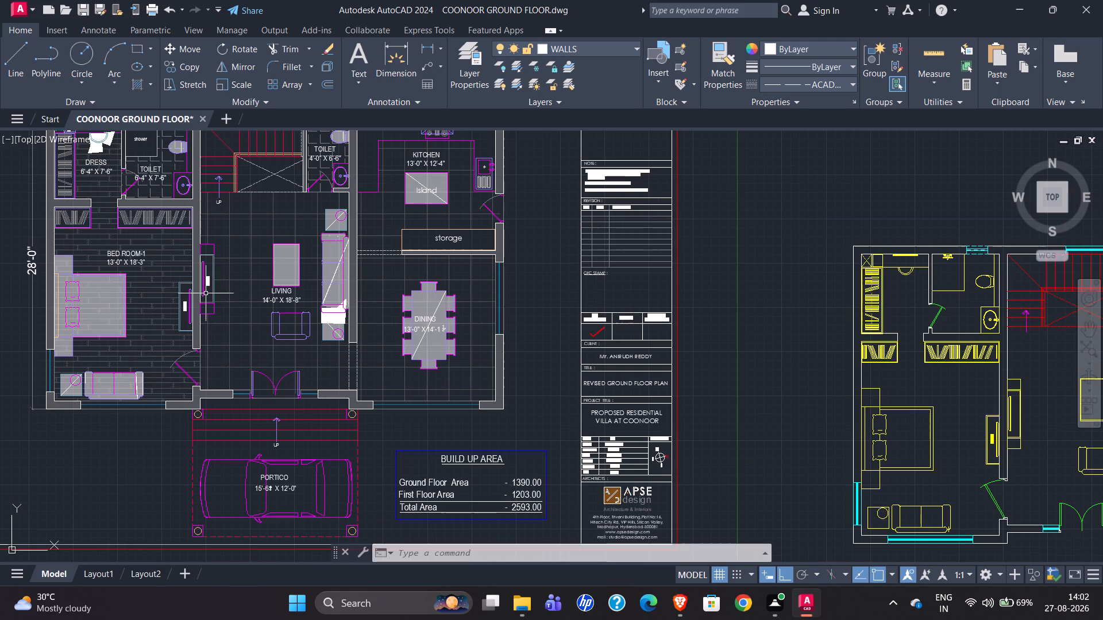
pyautogui.hscroll(20, 206, 293)
pyautogui.hscroll(10, 206, 293)
pyautogui.hscroll(-1, 206, 293)
pyautogui.hscroll(20, 206, 293)
pyautogui.hscroll(20, 206, 293)
pyautogui.hscroll(20, 206, 293)
pyautogui.hscroll(-7, 206, 293)
pyautogui.scroll(-1, 90, 296)
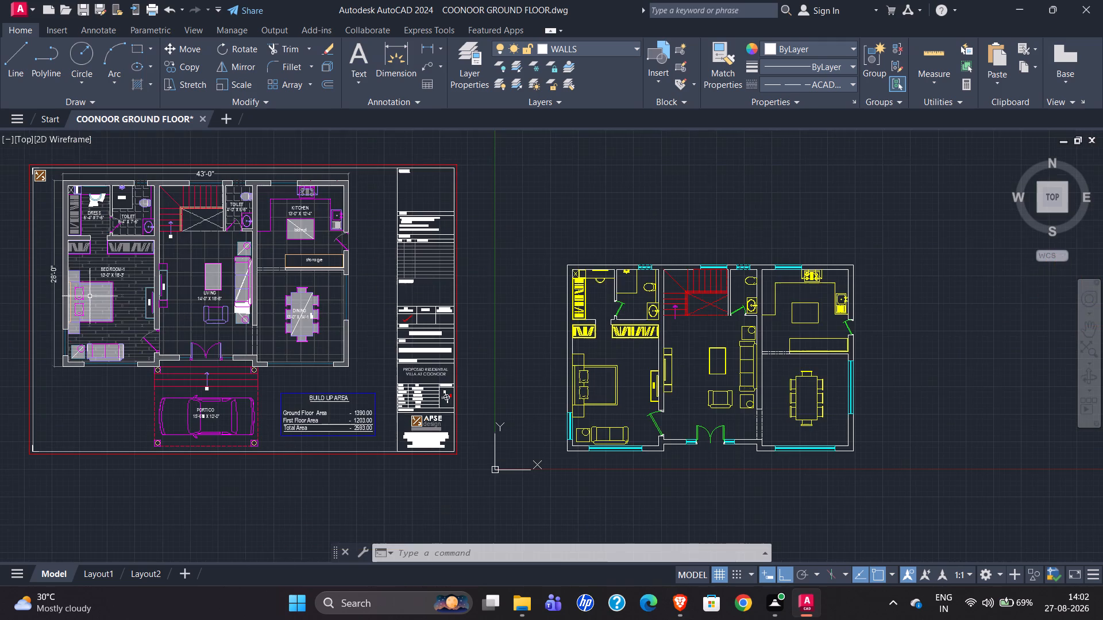
pyautogui.scroll(1, 699, 478)
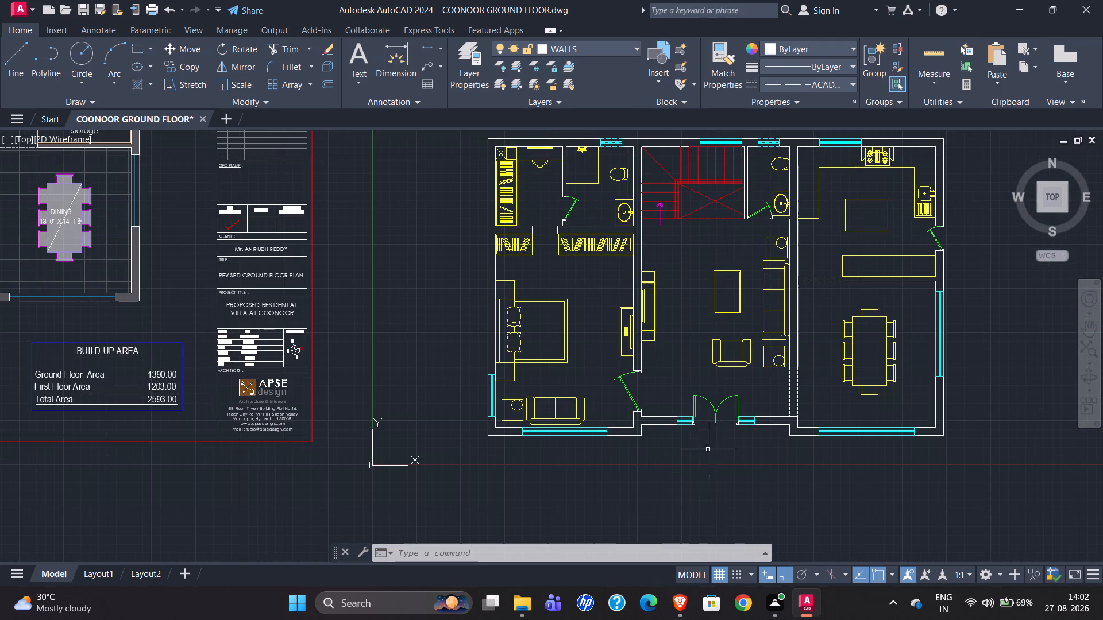
pyautogui.scroll(-2, 723, 296)
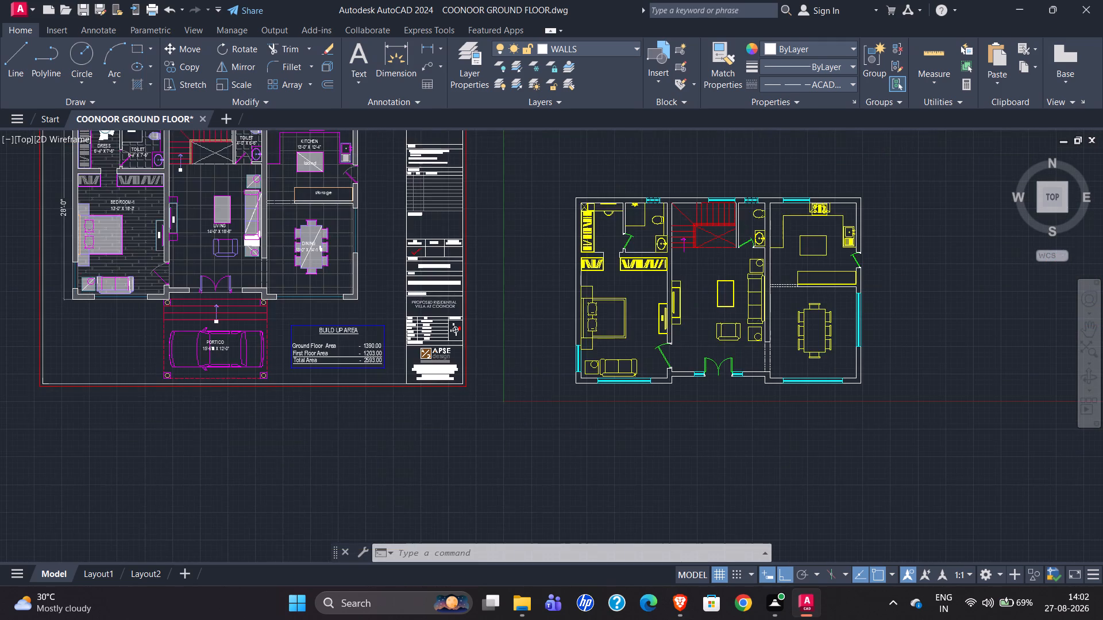
pyautogui.scroll(4, 374, 197)
pyautogui.scroll(-3, 352, 207)
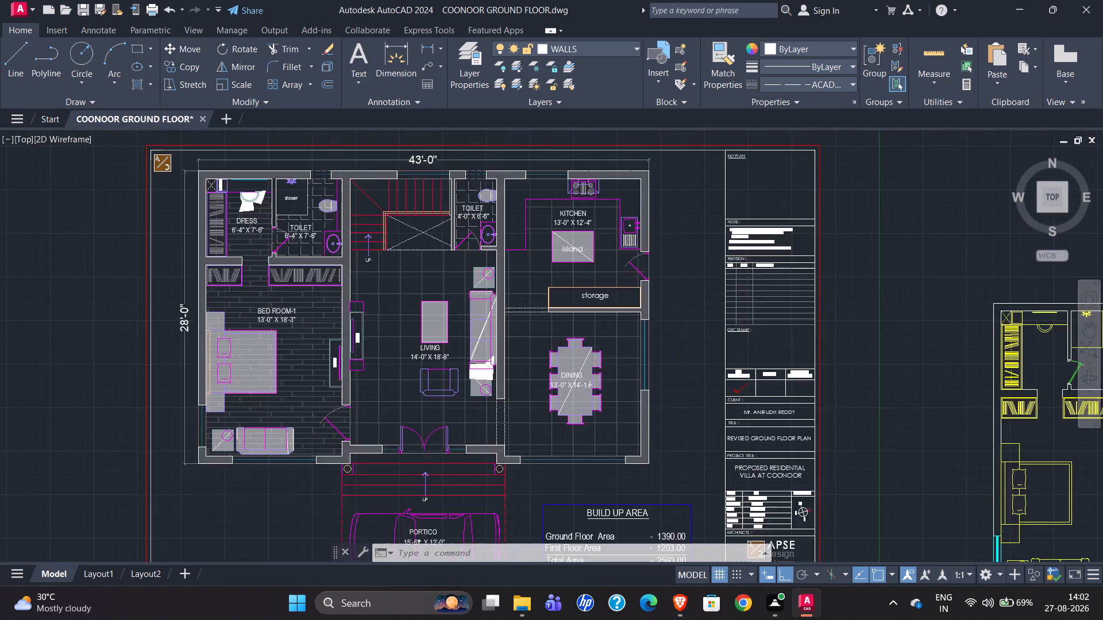
pyautogui.scroll(2, 426, 208)
pyautogui.scroll(-2, 323, 229)
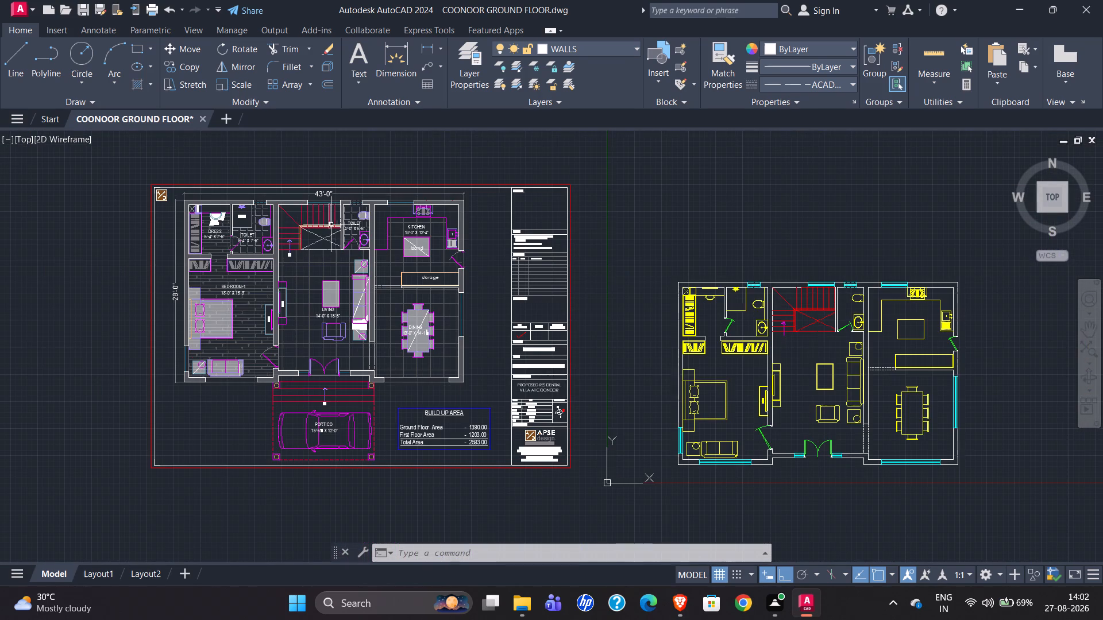
# Copy the reference plan's whole portico, including columns, steps, UP arrow, car and label, to the matching entrance wall corner of the redrawn plan.
pyautogui.scroll(4, 253, 423)
pyautogui.scroll(-1, 299, 349)
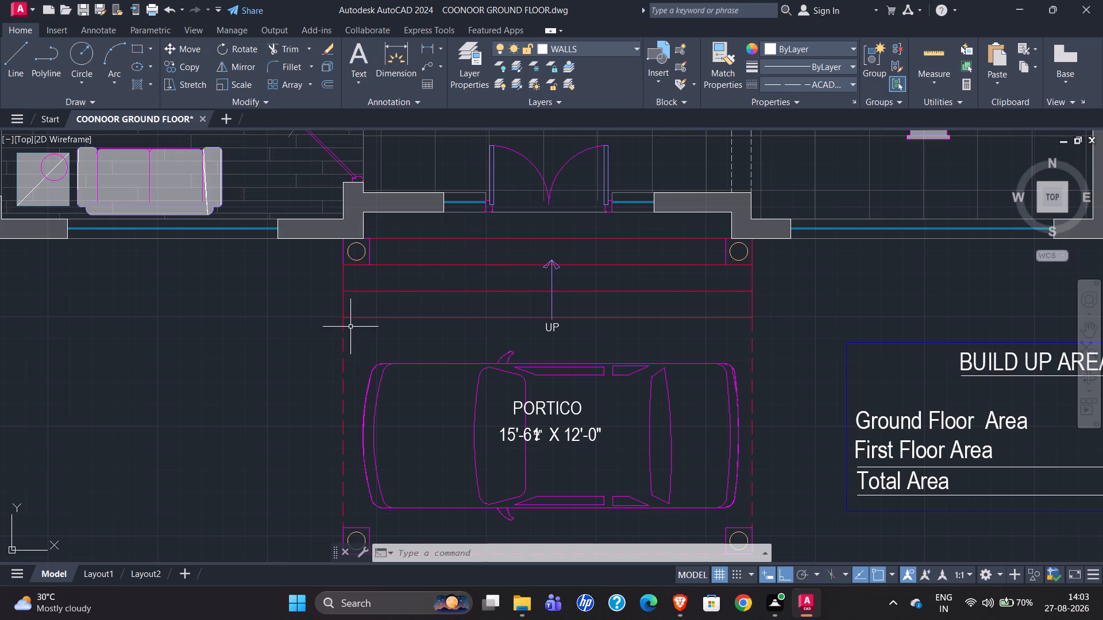
pyautogui.scroll(4, 364, 237)
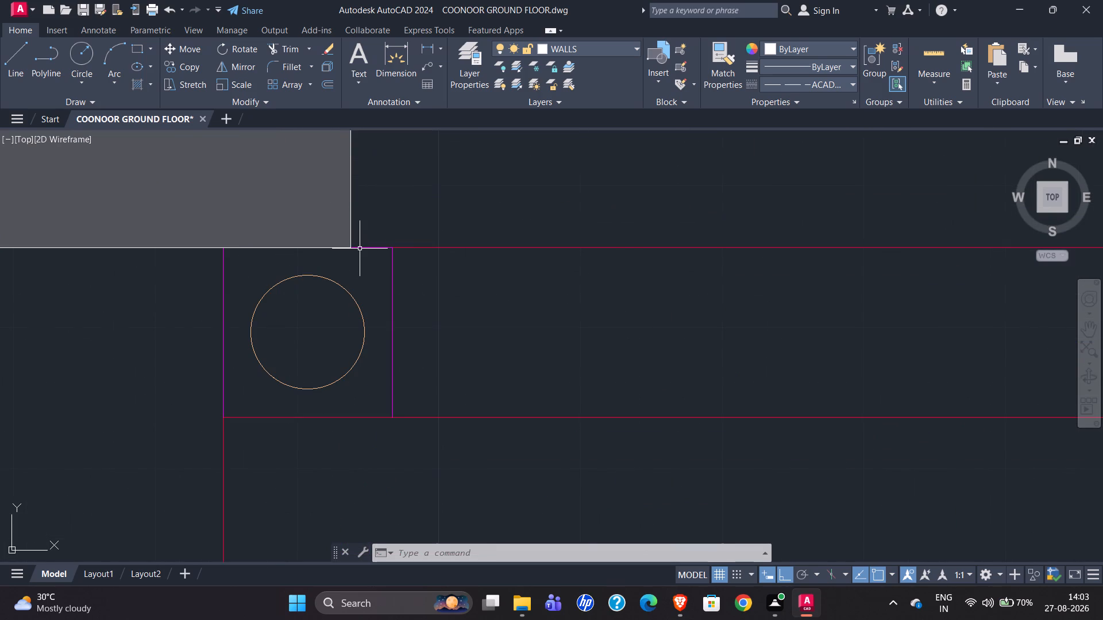
pyautogui.click(360, 248)
pyautogui.click(348, 293)
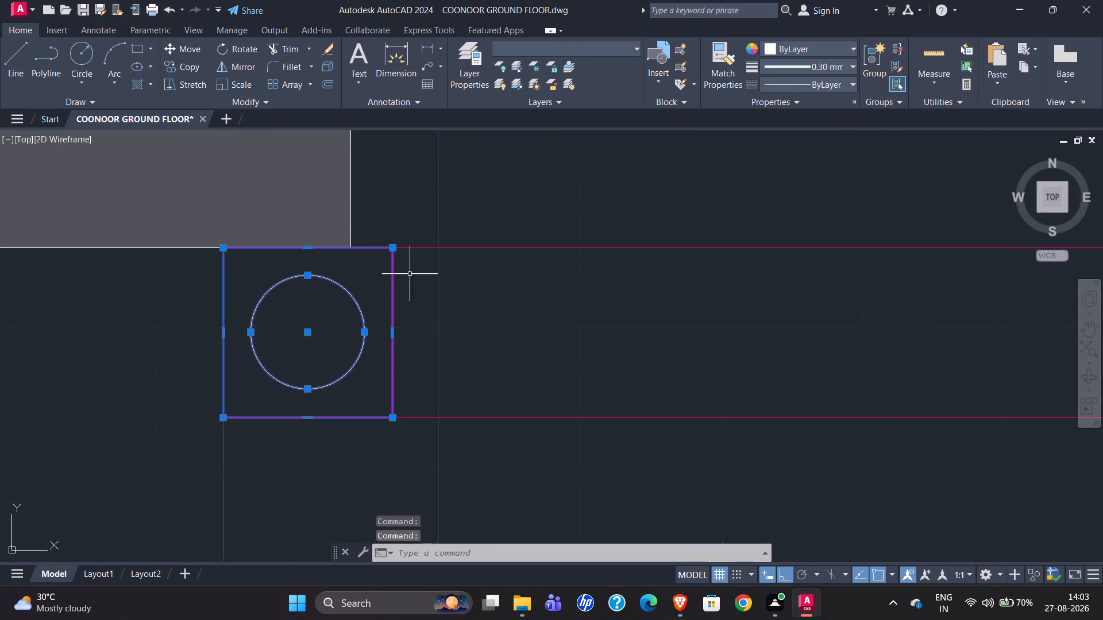
pyautogui.click(499, 249)
pyautogui.scroll(-2, 375, 183)
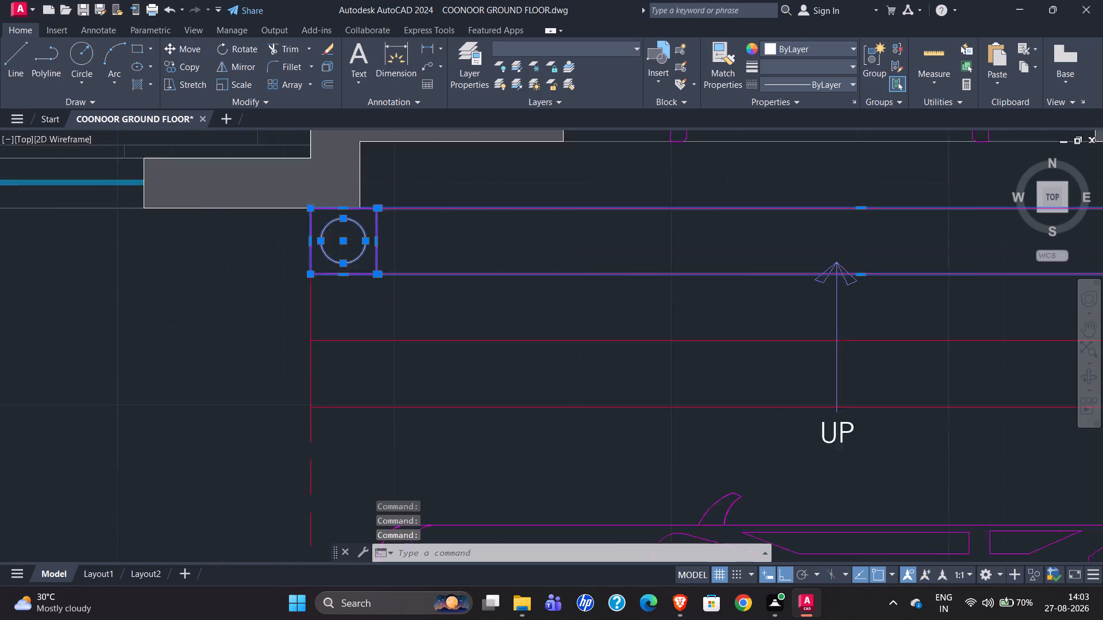
pyautogui.scroll(-1, 354, 183)
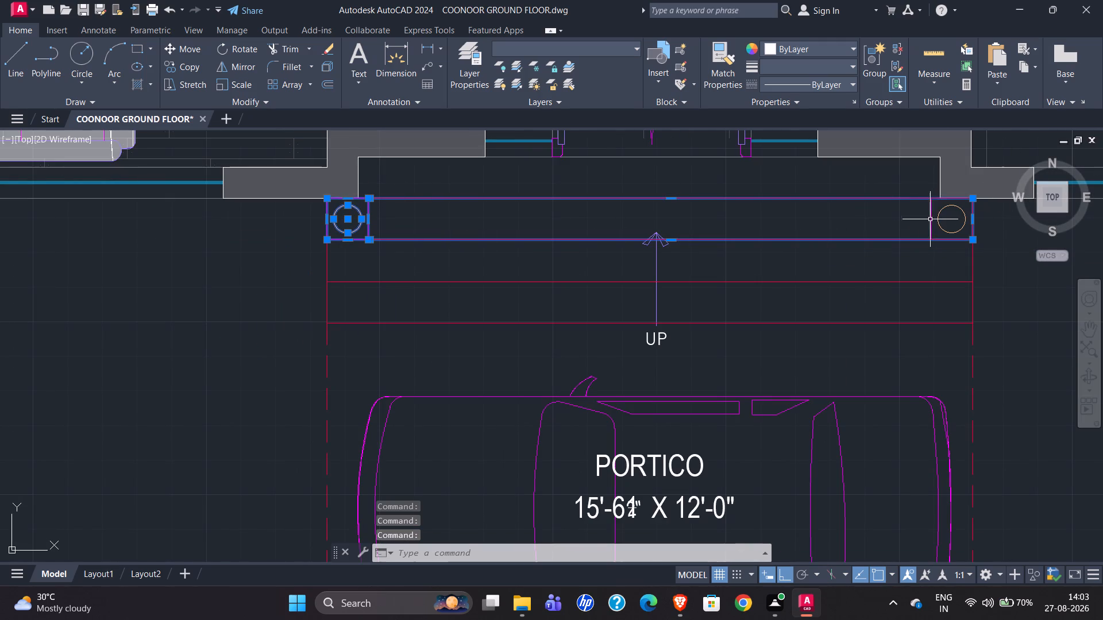
pyautogui.click(932, 218)
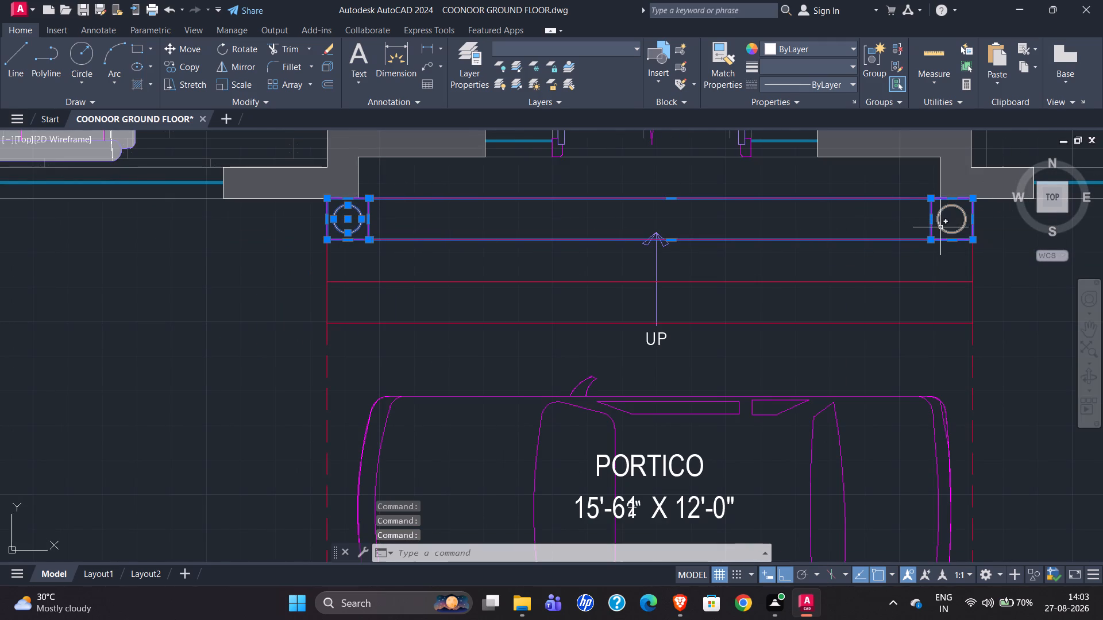
pyautogui.click(940, 227)
pyautogui.scroll(-2, 751, 184)
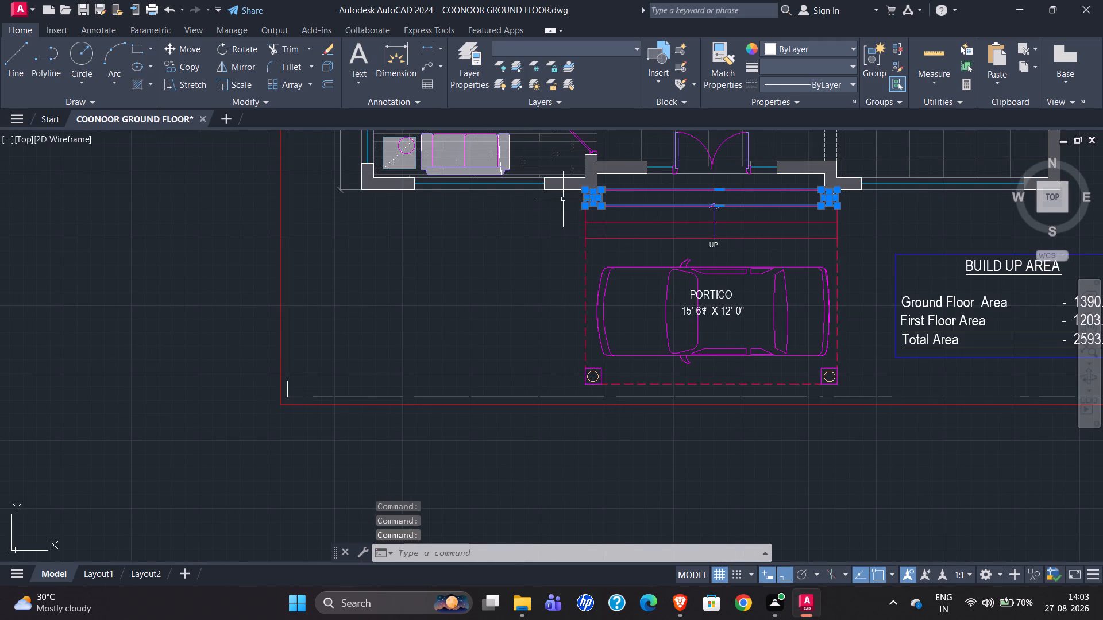
pyautogui.click(566, 200)
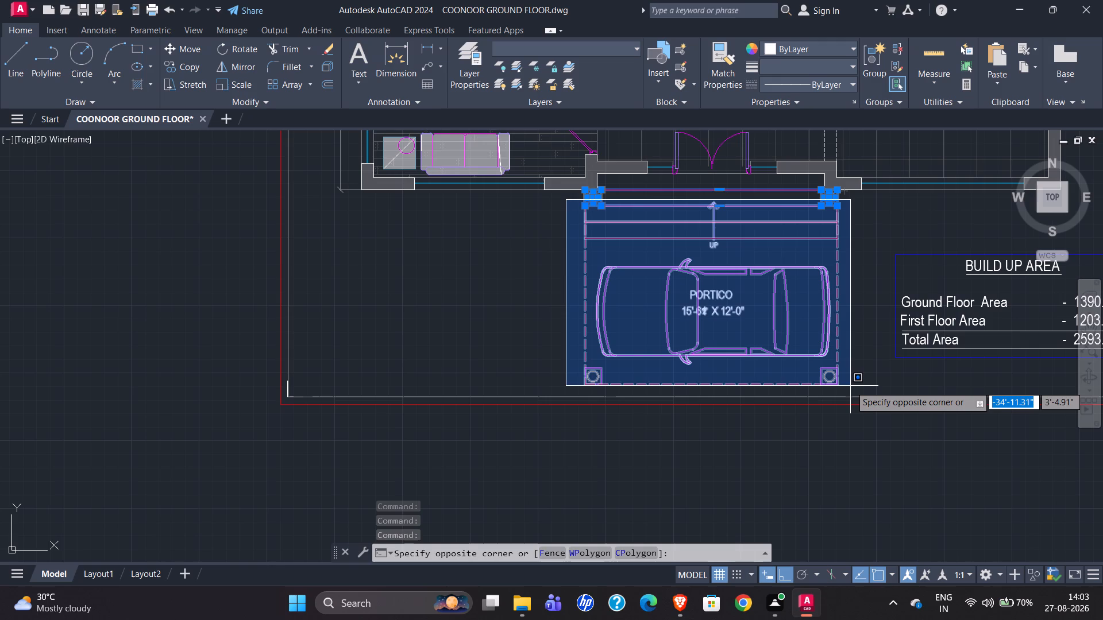
pyautogui.click(851, 392)
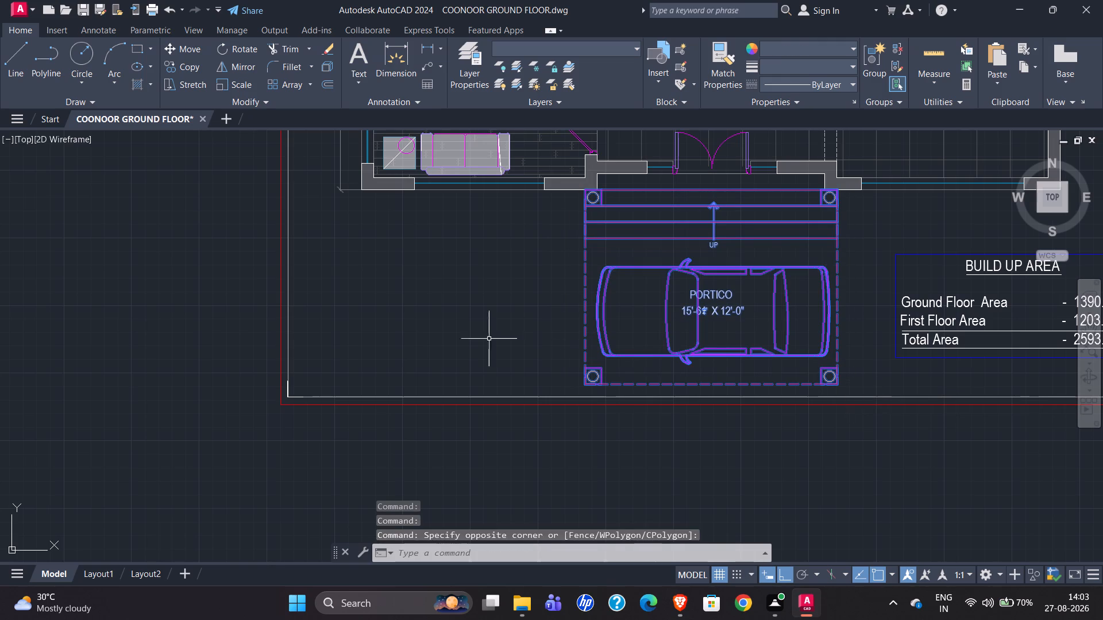
pyautogui.scroll(-1, 384, 341)
pyautogui.scroll(1, 696, 272)
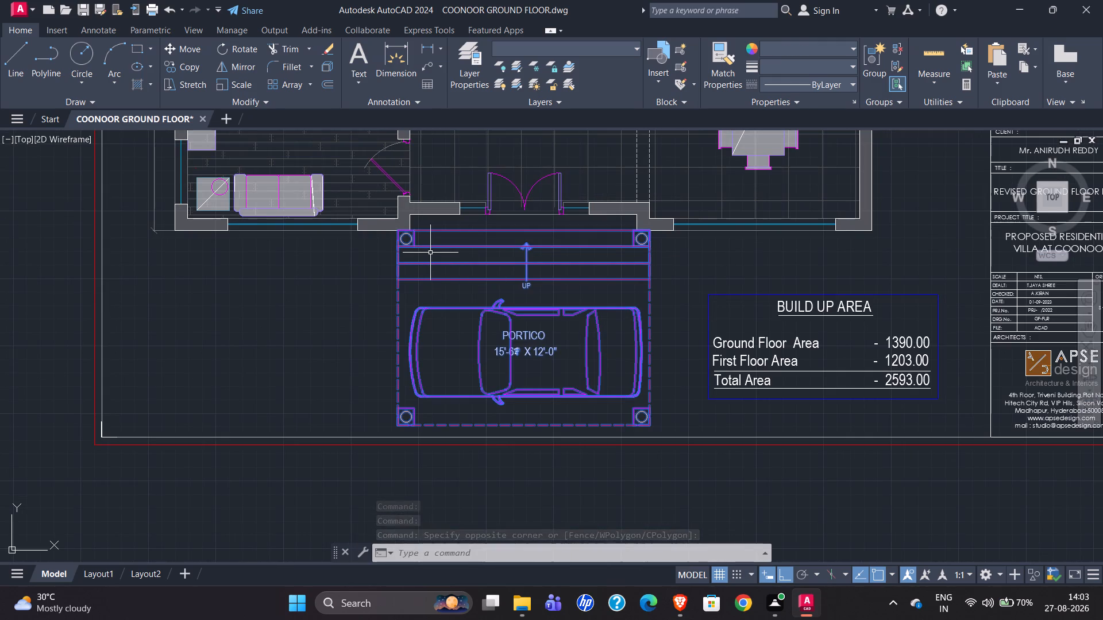
pyautogui.press('c')
pyautogui.press('o')
pyautogui.press('Return')
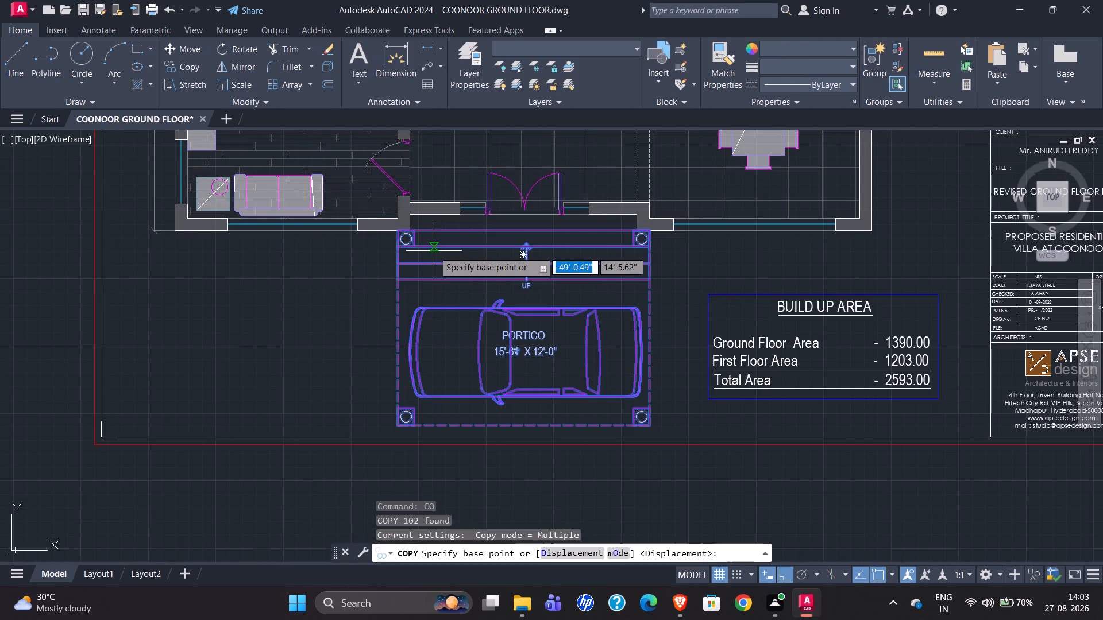
pyautogui.scroll(5, 420, 227)
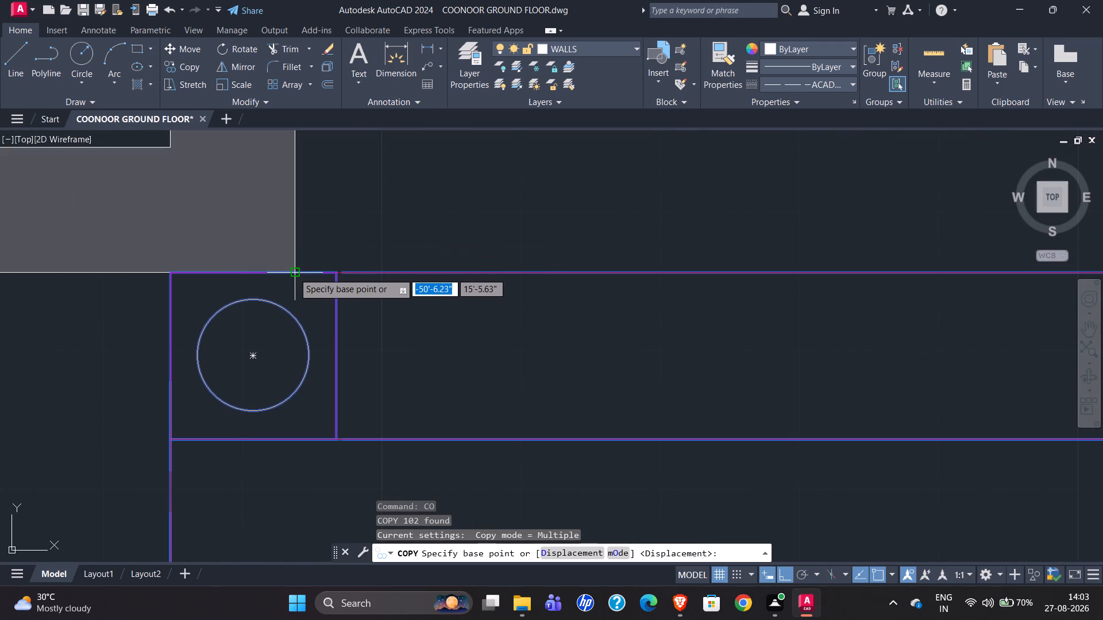
pyautogui.click(294, 273)
pyautogui.scroll(-9, 249, 237)
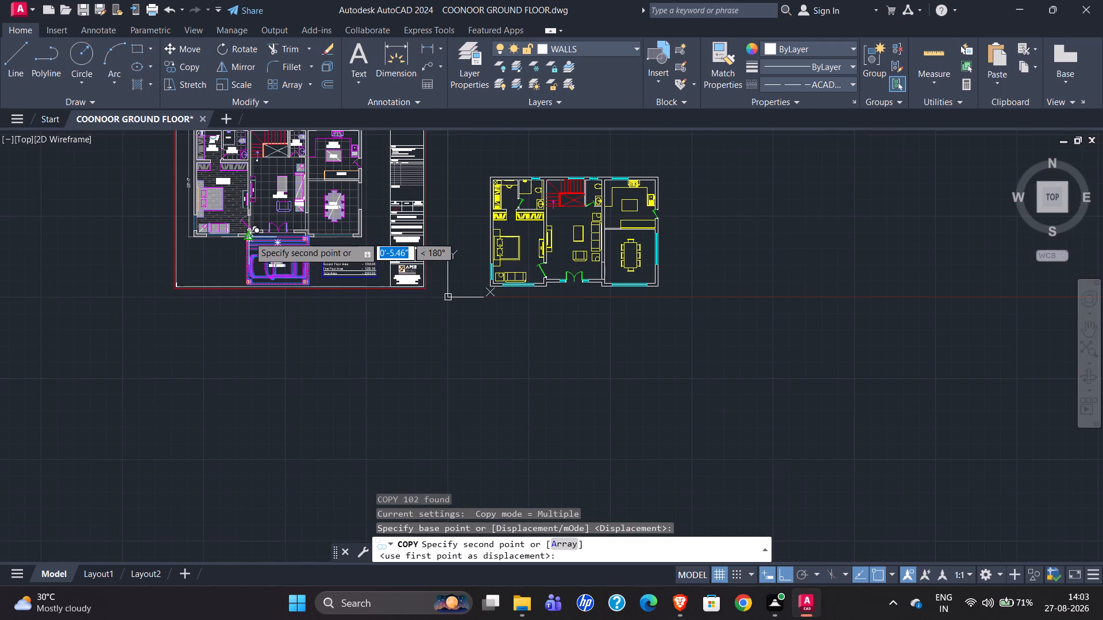
pyautogui.scroll(3, 570, 247)
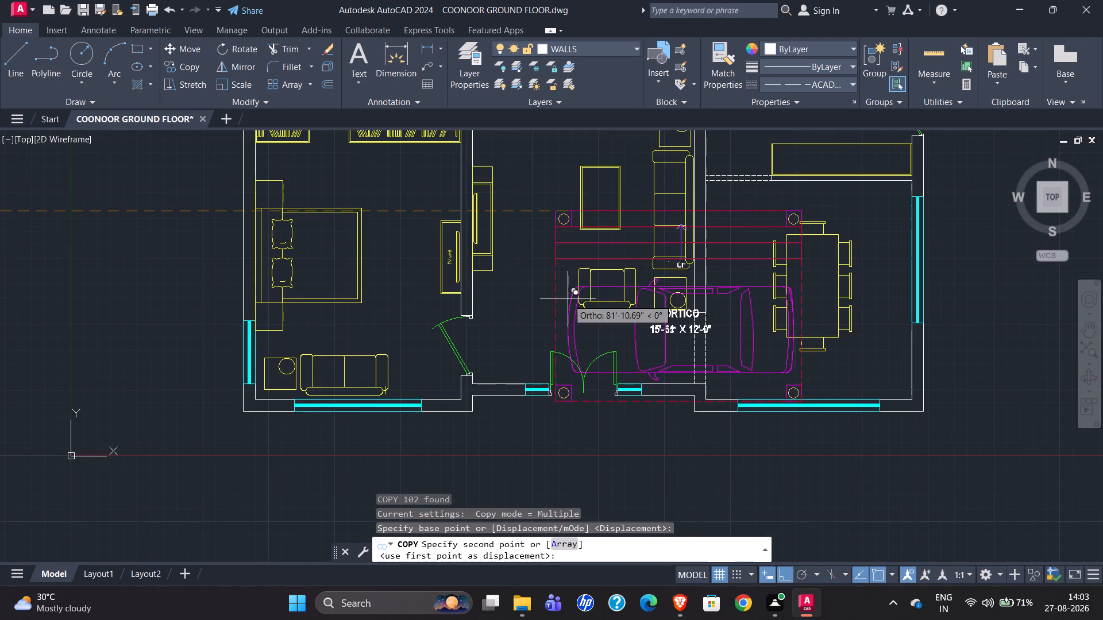
pyautogui.click(788, 576)
pyautogui.scroll(3, 468, 432)
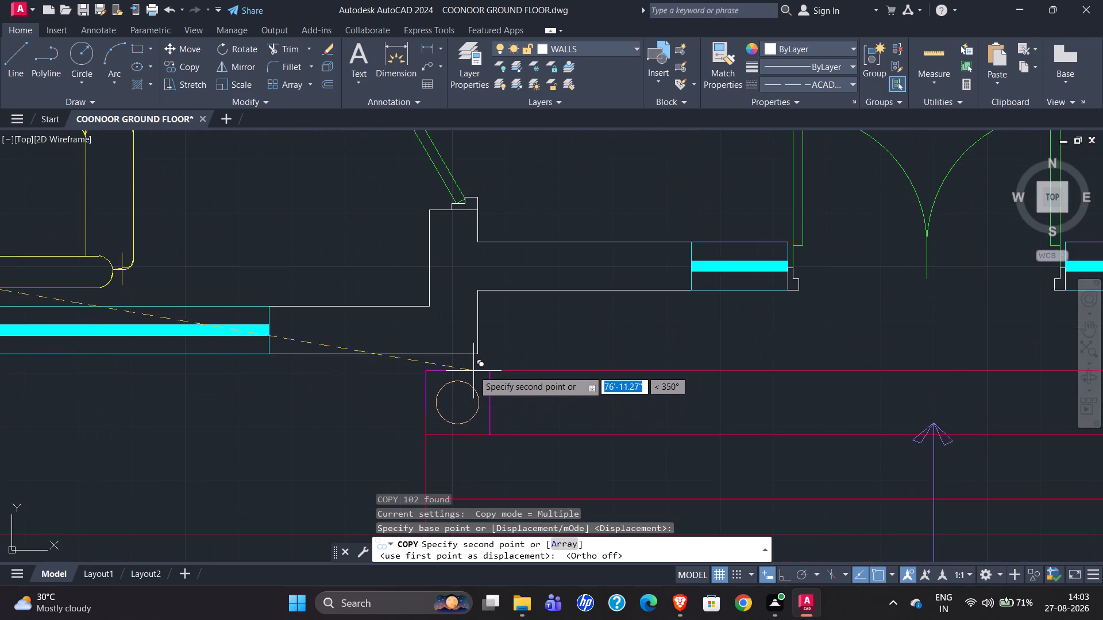
pyautogui.click(477, 352)
pyautogui.scroll(-2, 317, 283)
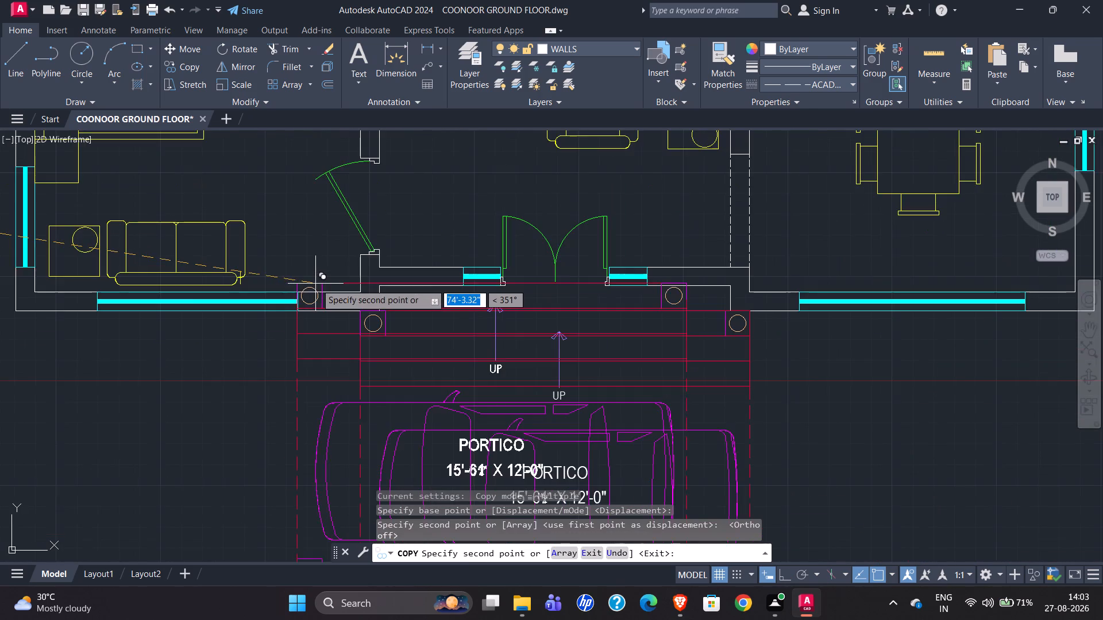
pyautogui.scroll(-1, 354, 300)
pyautogui.press('Escape')
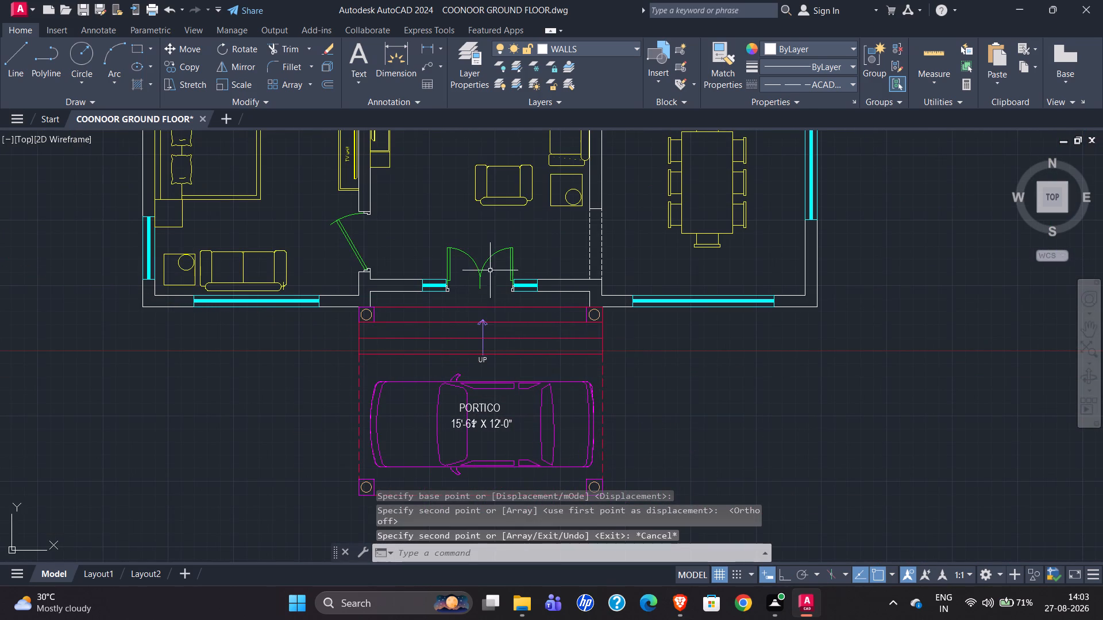
# Move the copied portico's car and its label text to the FUR layer and set their colour to ByLayer.
pyautogui.scroll(-1, 488, 262)
pyautogui.scroll(2, 460, 432)
pyautogui.scroll(-1, 352, 417)
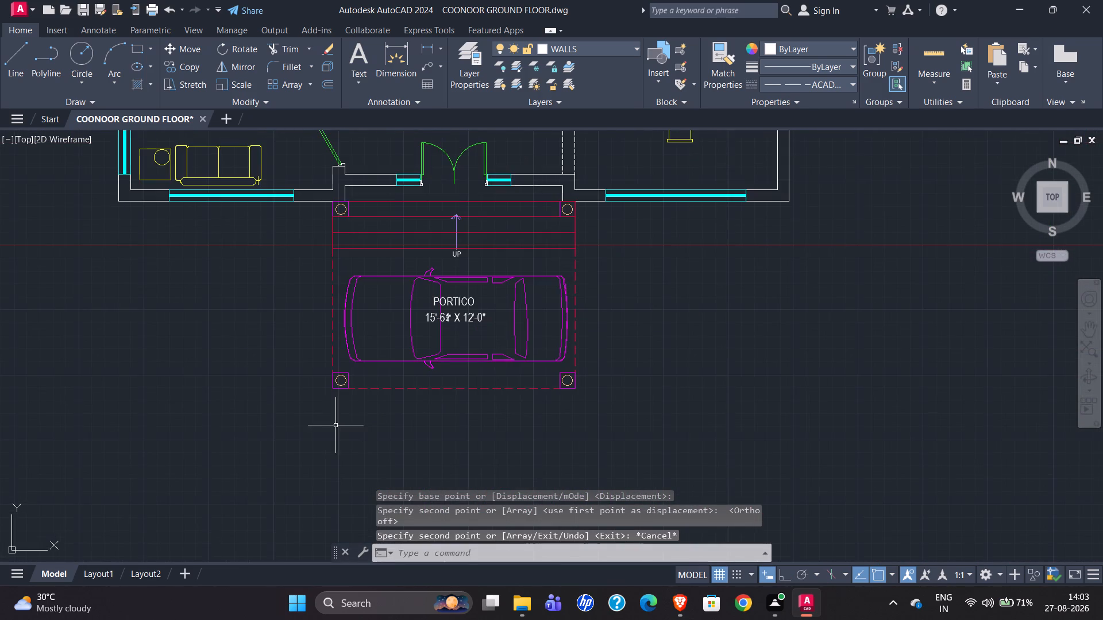
pyautogui.scroll(-3, 549, 357)
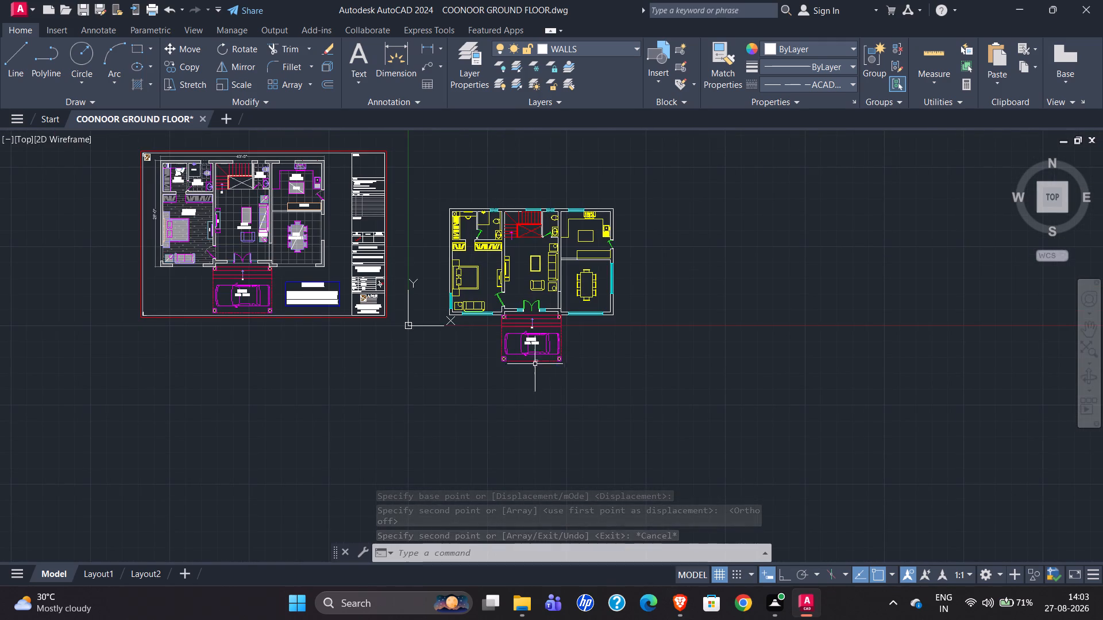
pyautogui.scroll(3, 536, 381)
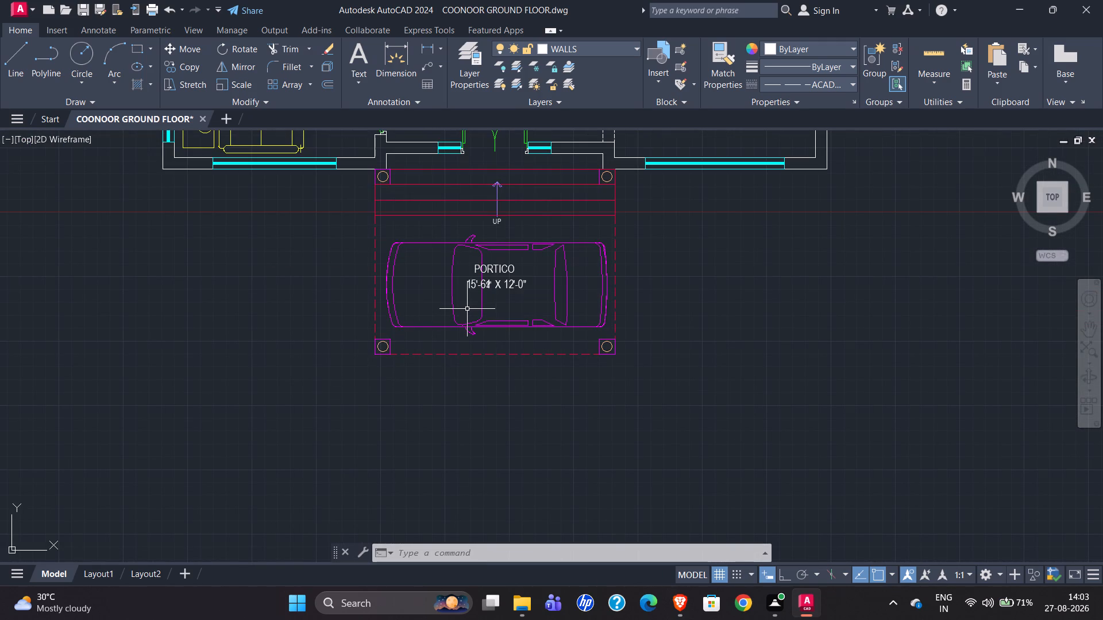
pyautogui.scroll(1, 522, 273)
pyautogui.click(296, 216)
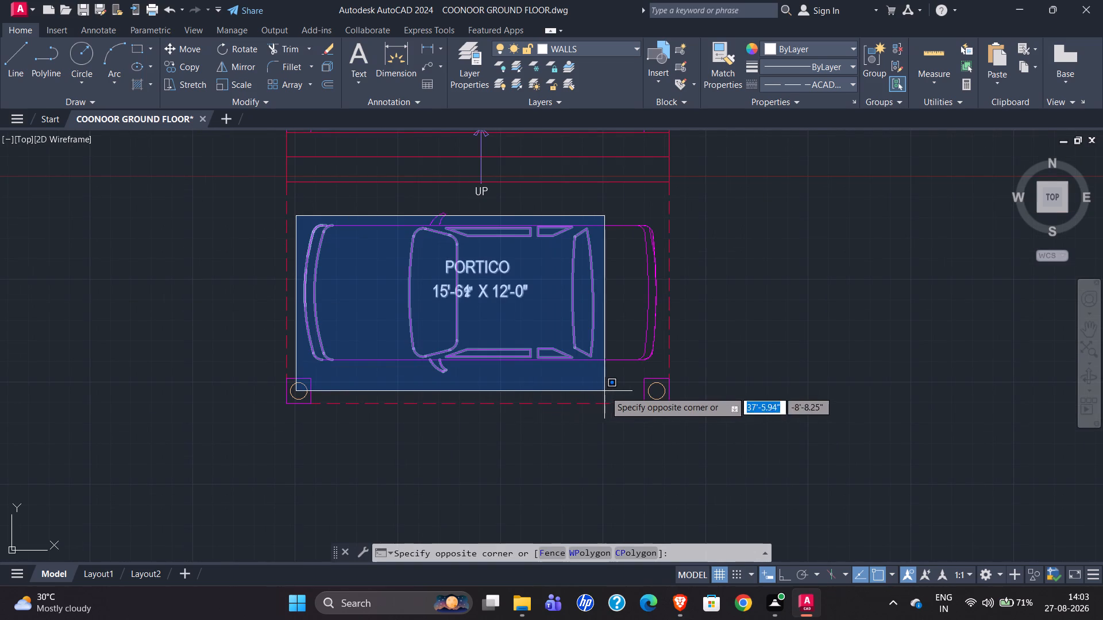
pyautogui.click(662, 378)
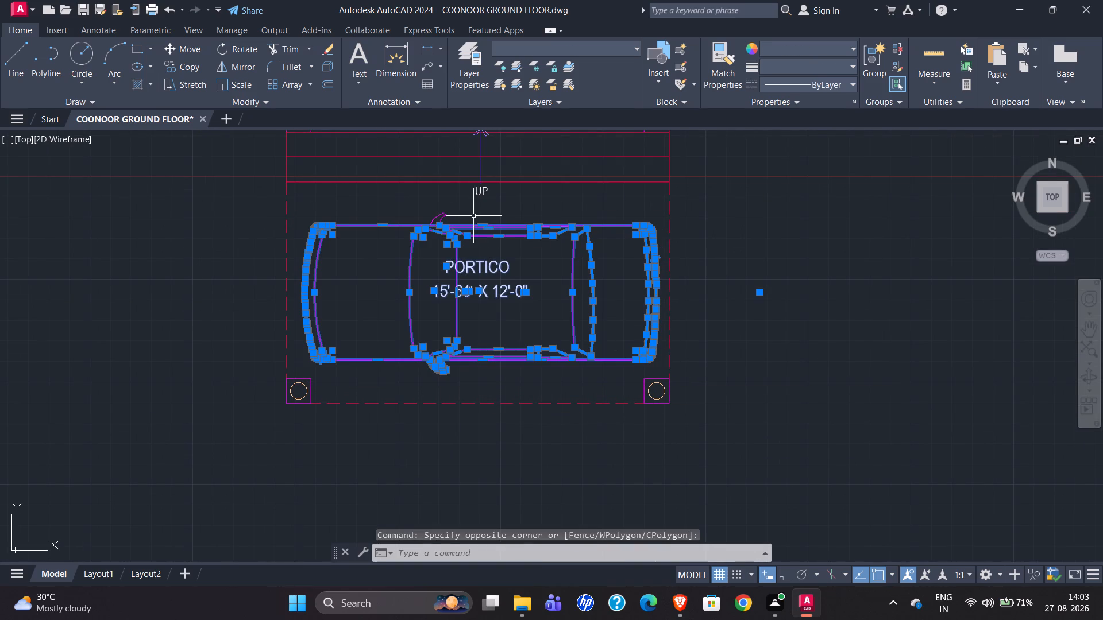
pyautogui.scroll(3, 446, 219)
pyautogui.click(421, 222)
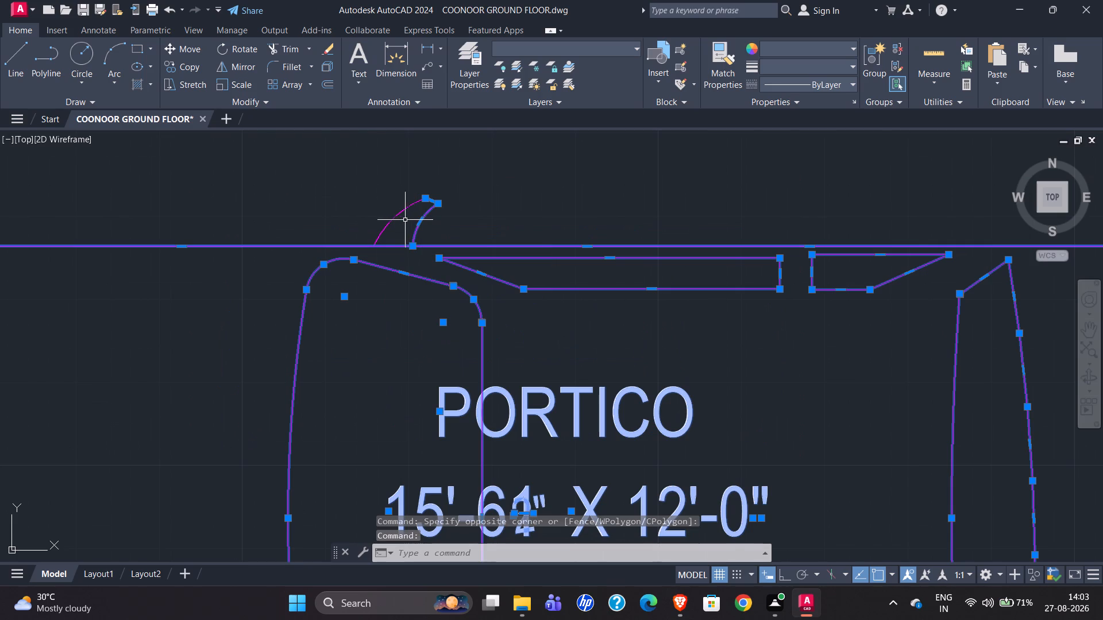
pyautogui.click(400, 213)
pyautogui.scroll(-3, 419, 189)
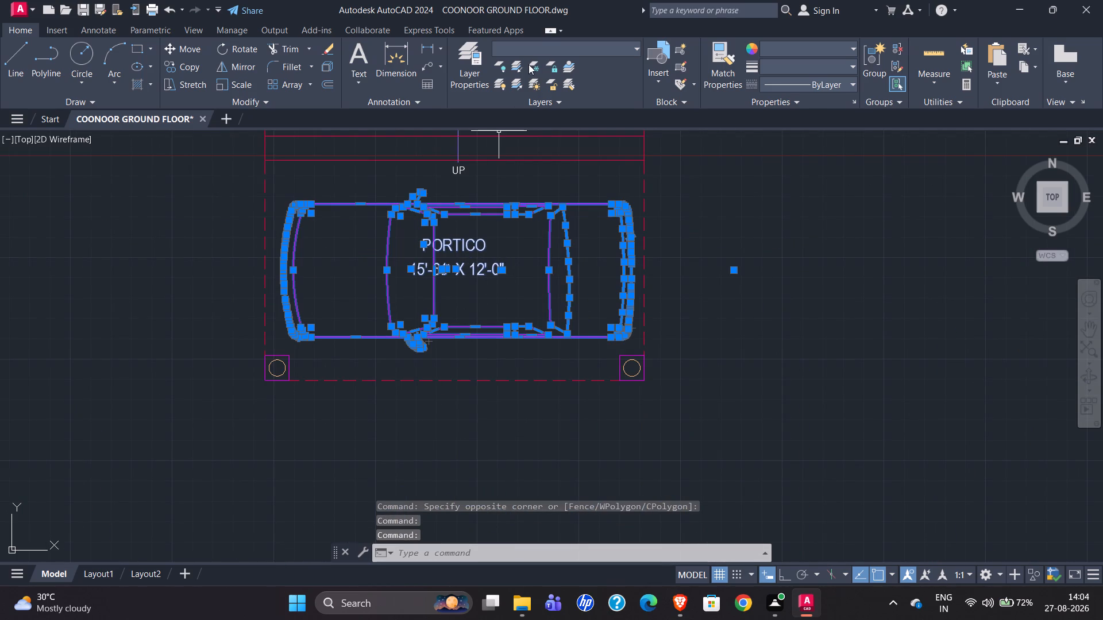
pyautogui.click(581, 54)
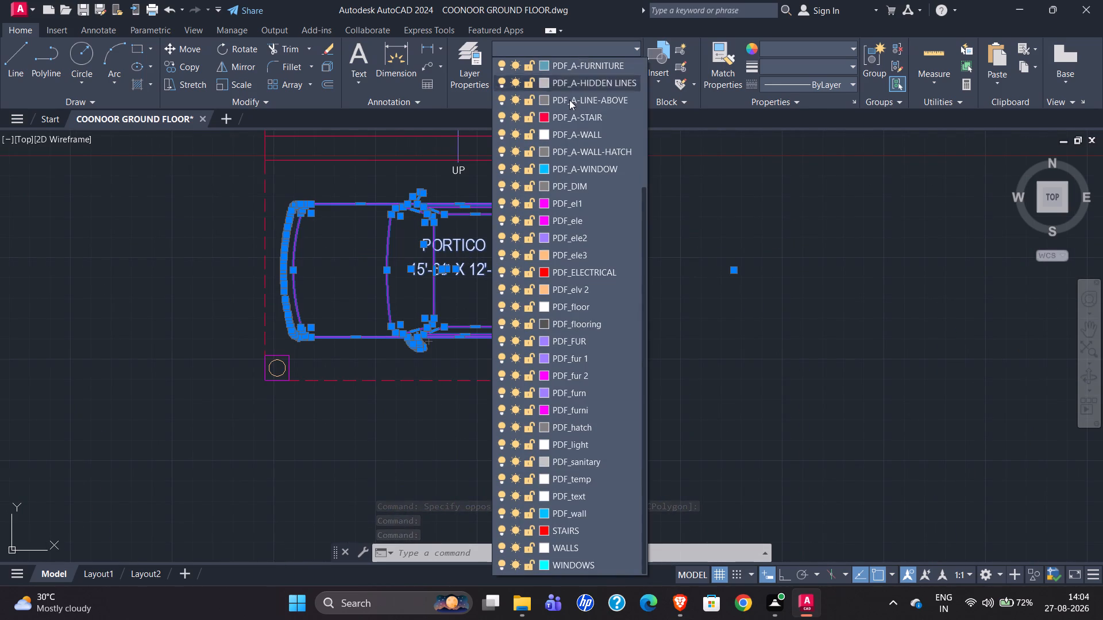
pyautogui.scroll(6, 572, 113)
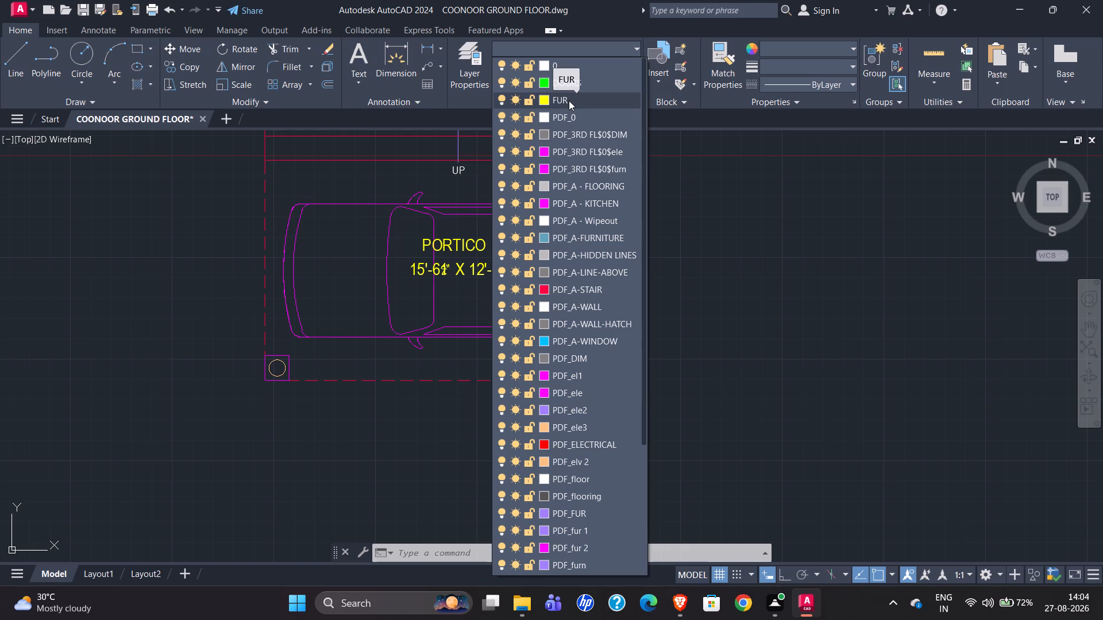
pyautogui.click(569, 100)
pyautogui.click(817, 47)
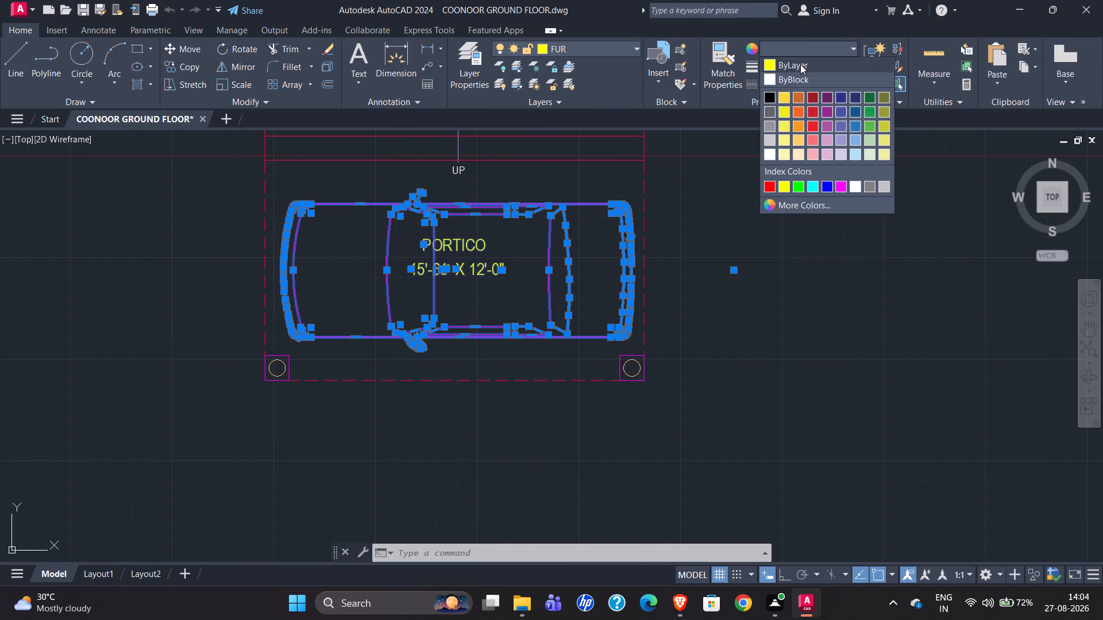
pyautogui.click(800, 64)
pyautogui.press('Escape')
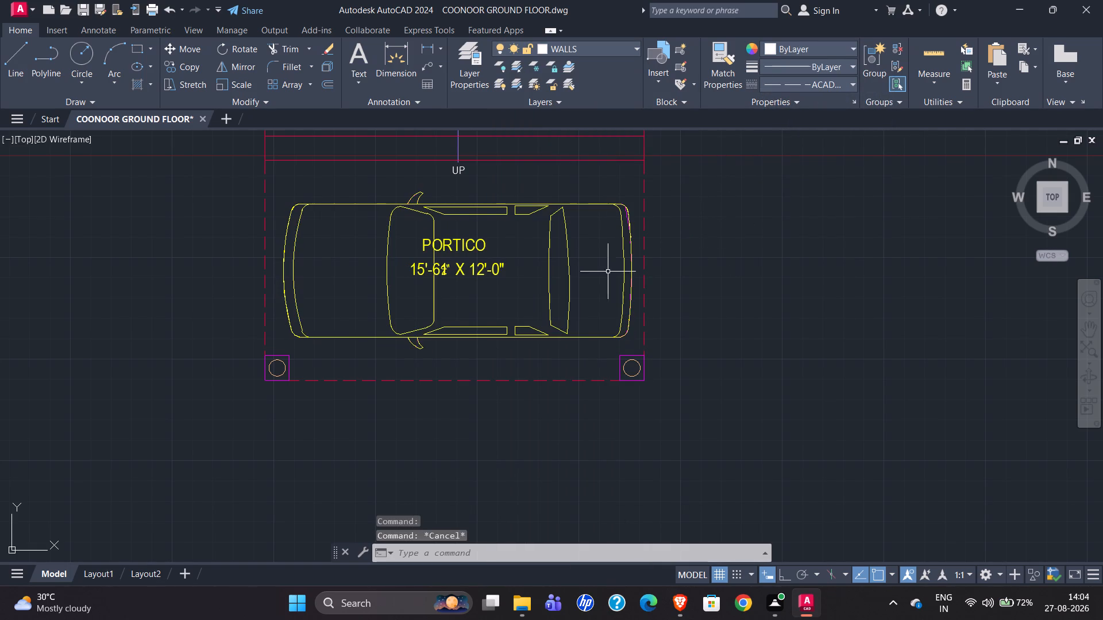
# Delete the PORTICO label and its room-size text from the car in the redrawn plan's portico.
pyautogui.click(453, 246)
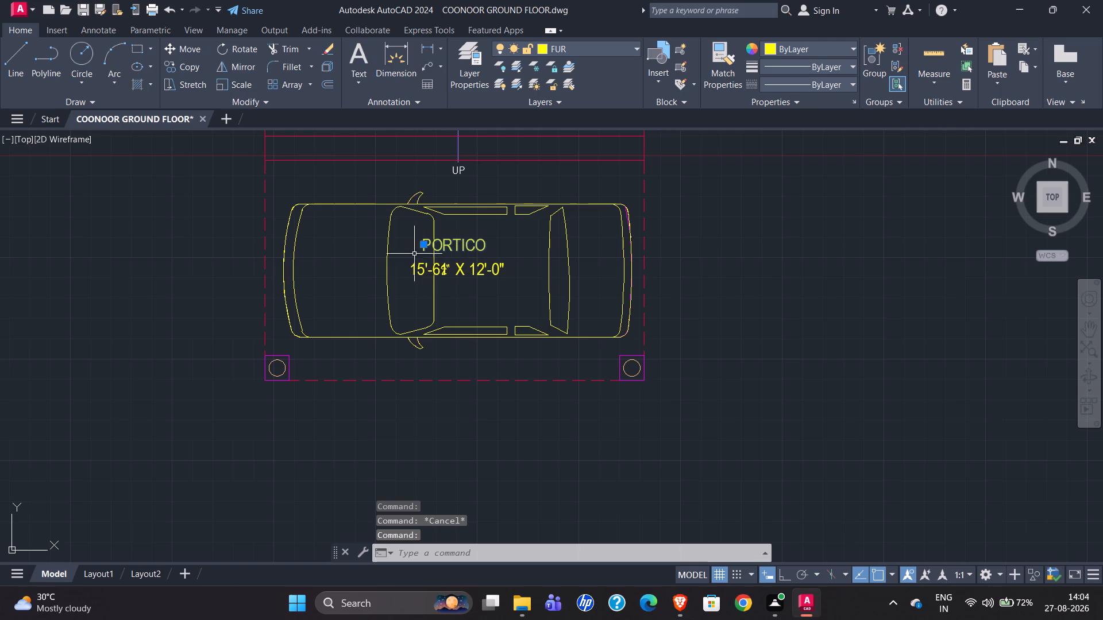
pyautogui.click(418, 268)
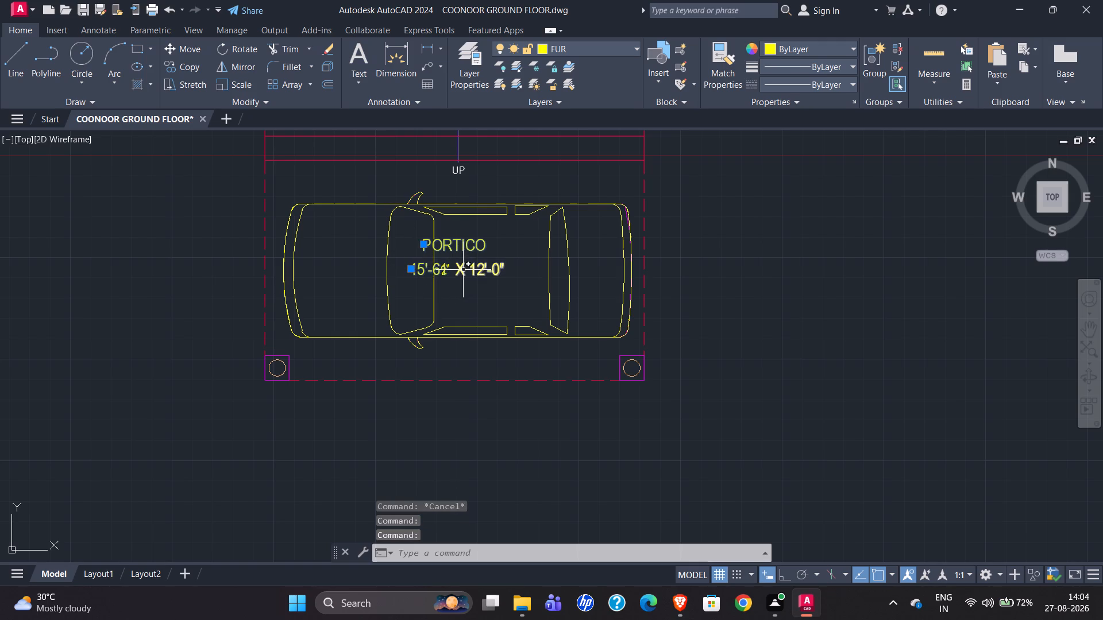
pyautogui.click(463, 270)
pyautogui.scroll(4, 448, 274)
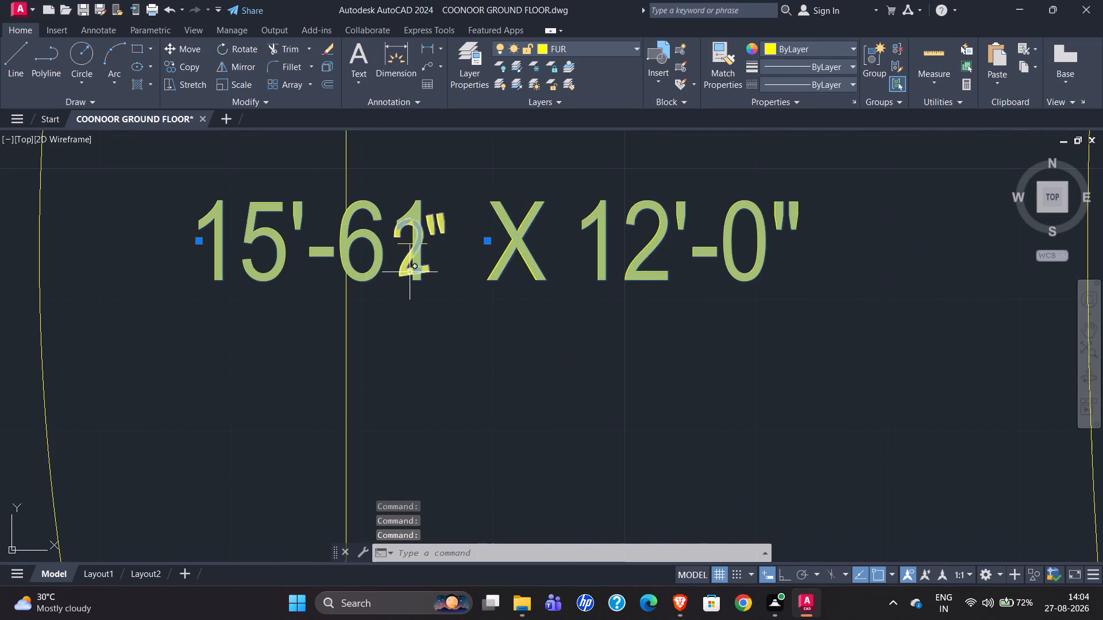
pyautogui.click(410, 272)
pyautogui.click(406, 275)
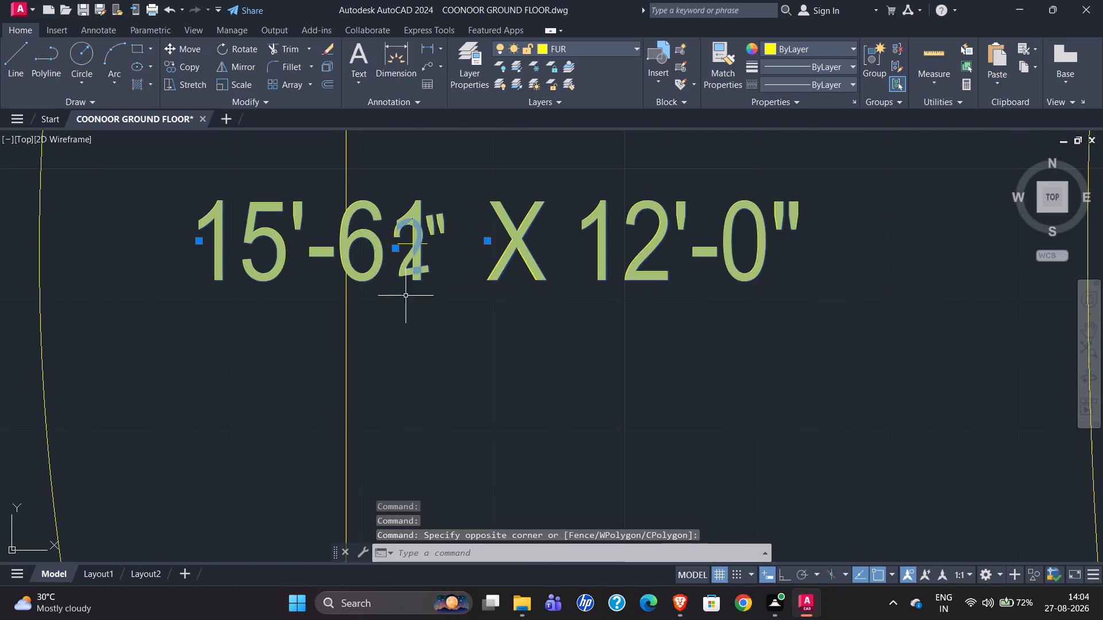
pyautogui.scroll(-3, 452, 305)
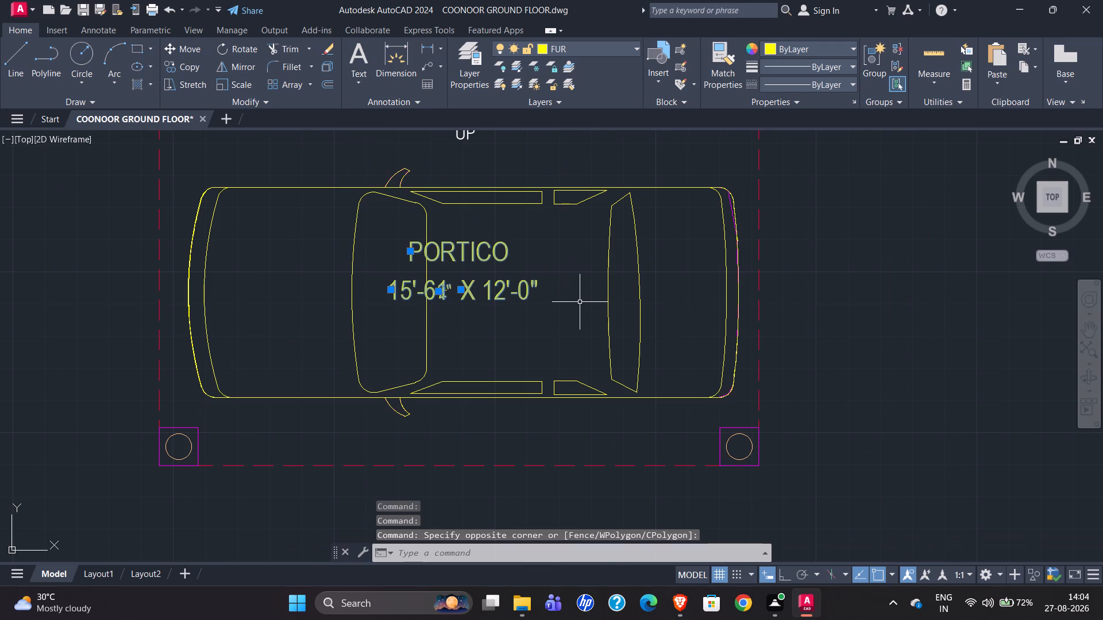
pyautogui.press('Delete')
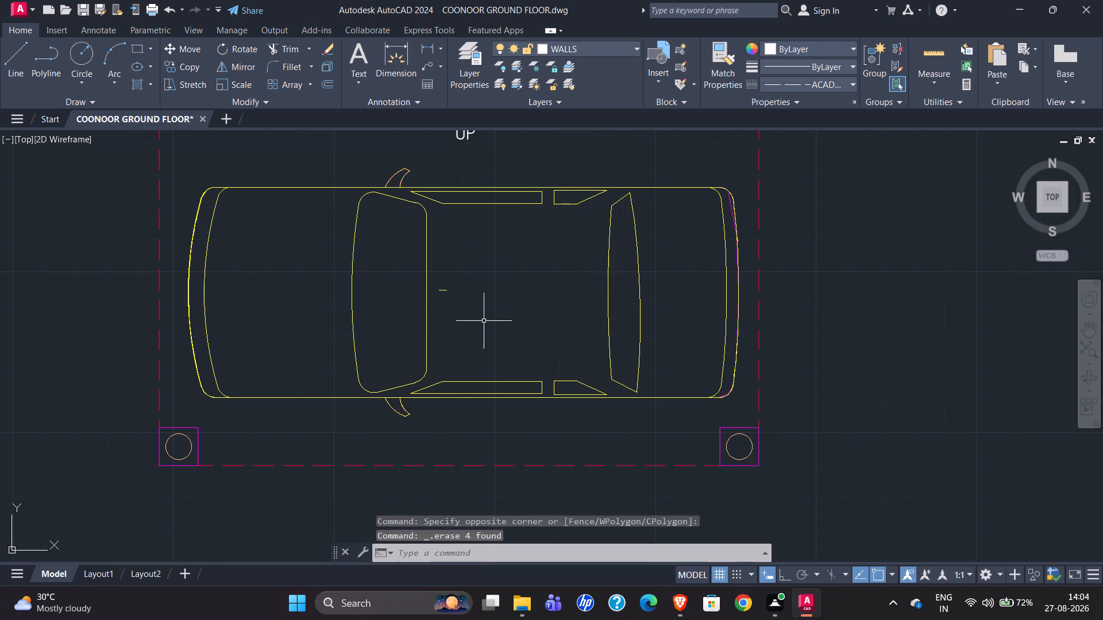
# Delete the small leftover object from the middle of the portico car in the redrawn plan.
pyautogui.click(445, 289)
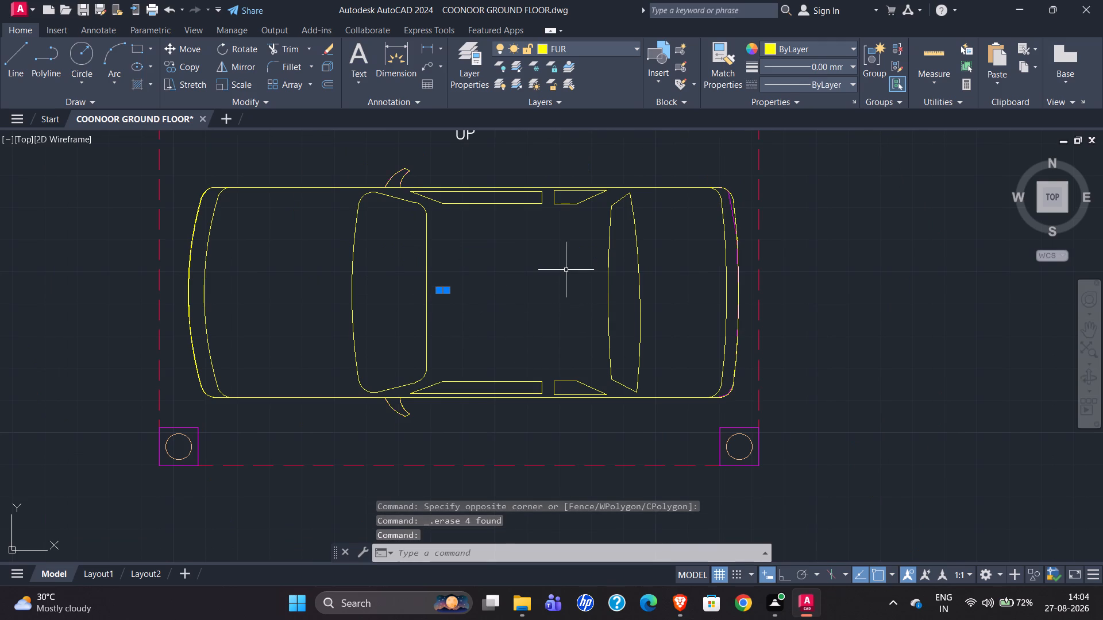
pyautogui.press('Delete')
# Create a new layer named CARS and set its colour to blue.
pyautogui.scroll(-2, 523, 307)
pyautogui.scroll(2, 496, 284)
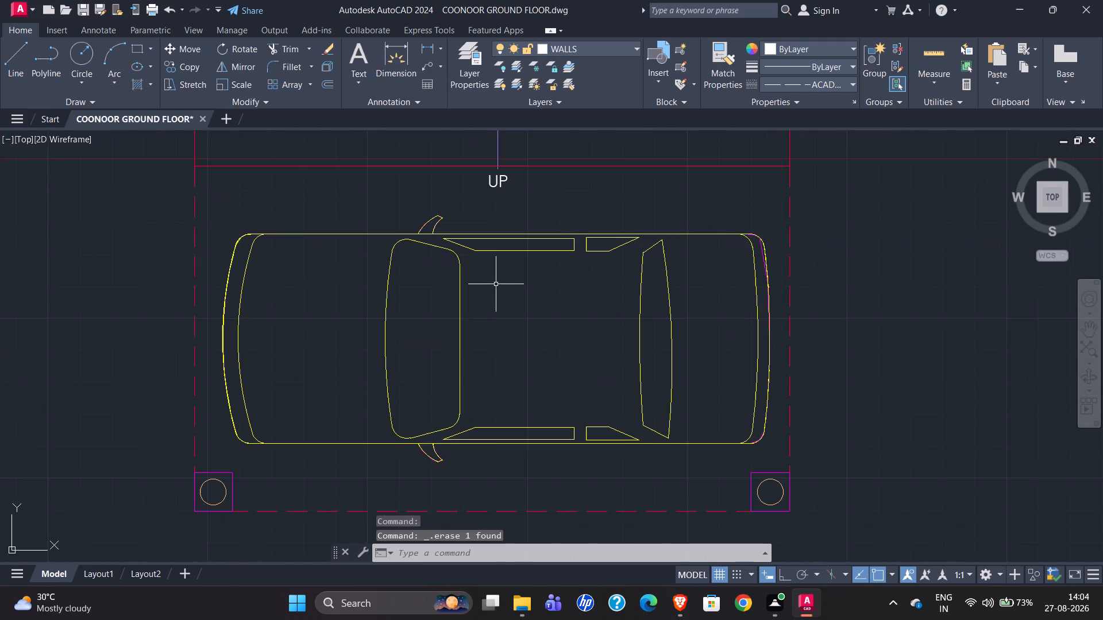
pyautogui.scroll(-2, 562, 300)
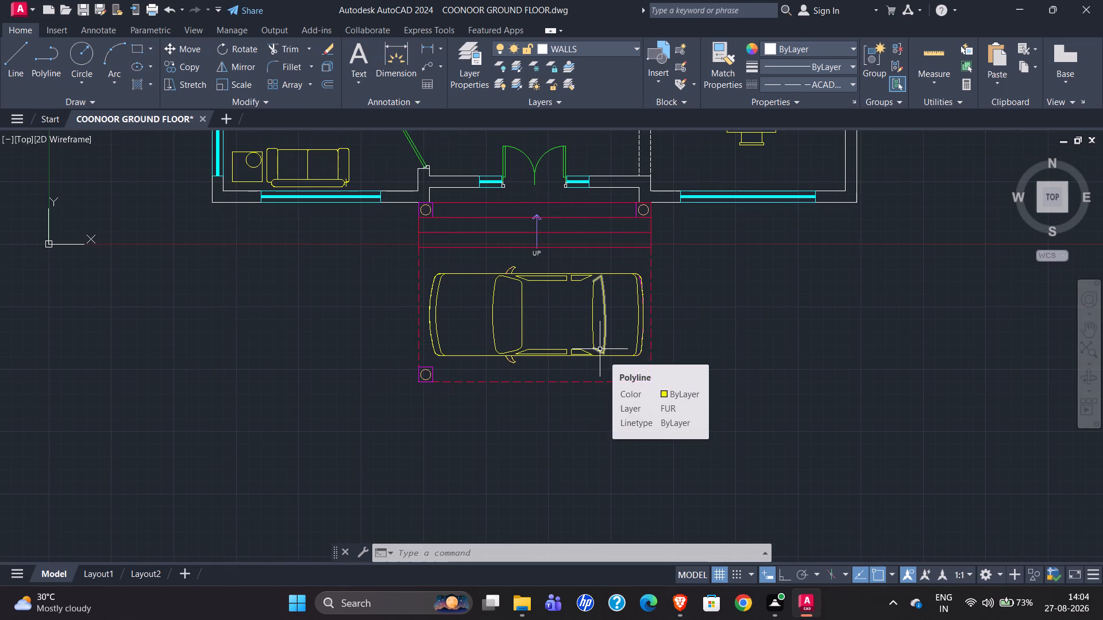
pyautogui.click(476, 53)
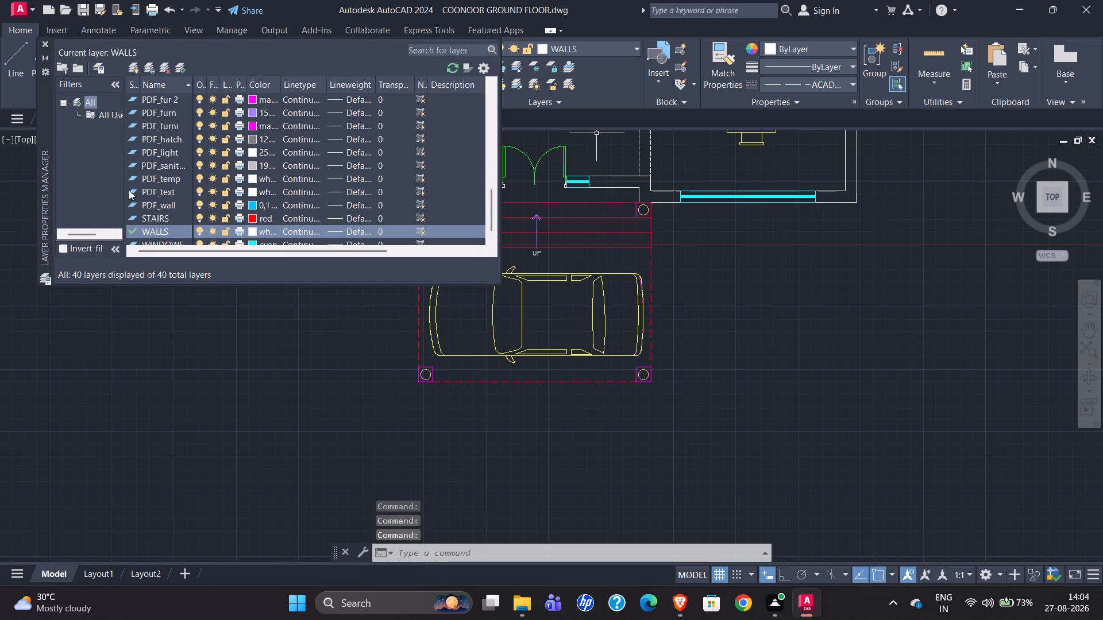
pyautogui.scroll(17, 201, 155)
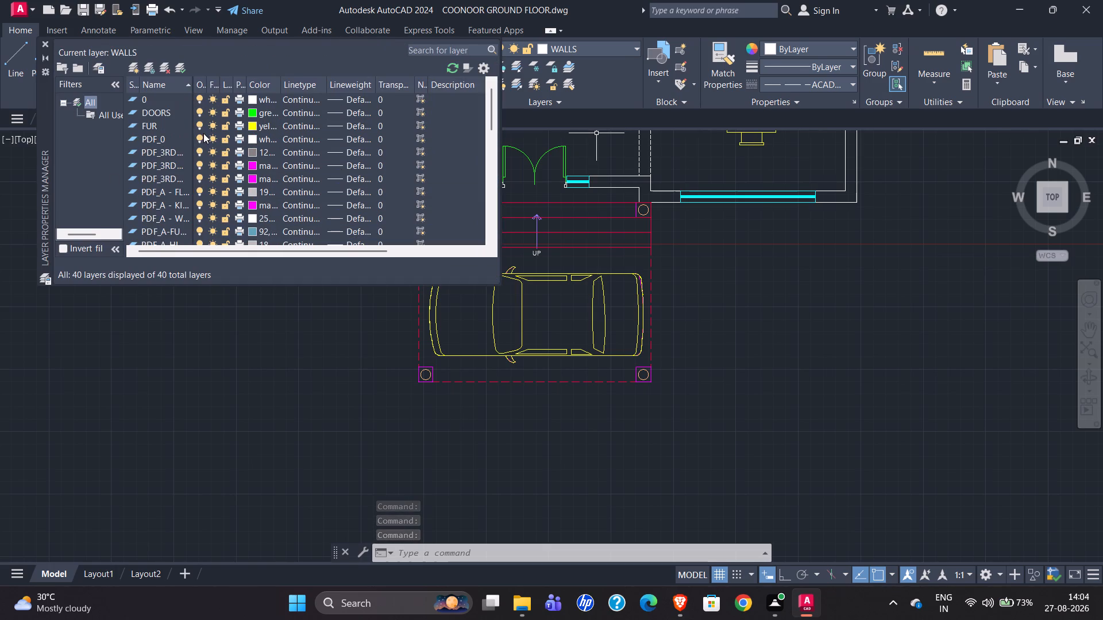
pyautogui.click(131, 68)
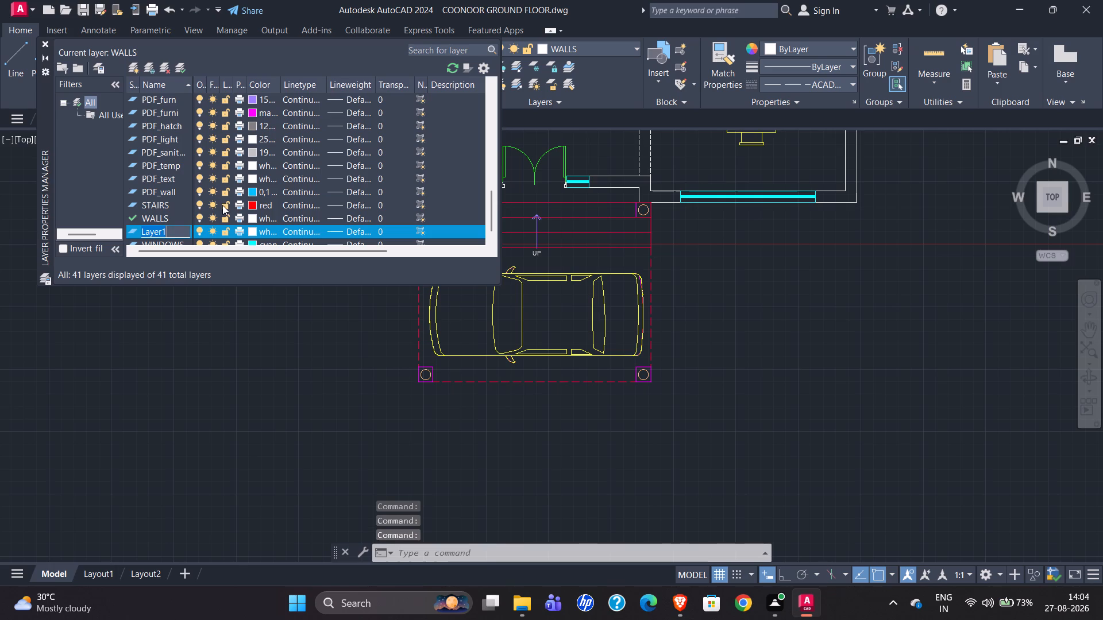
pyautogui.write('CAR')
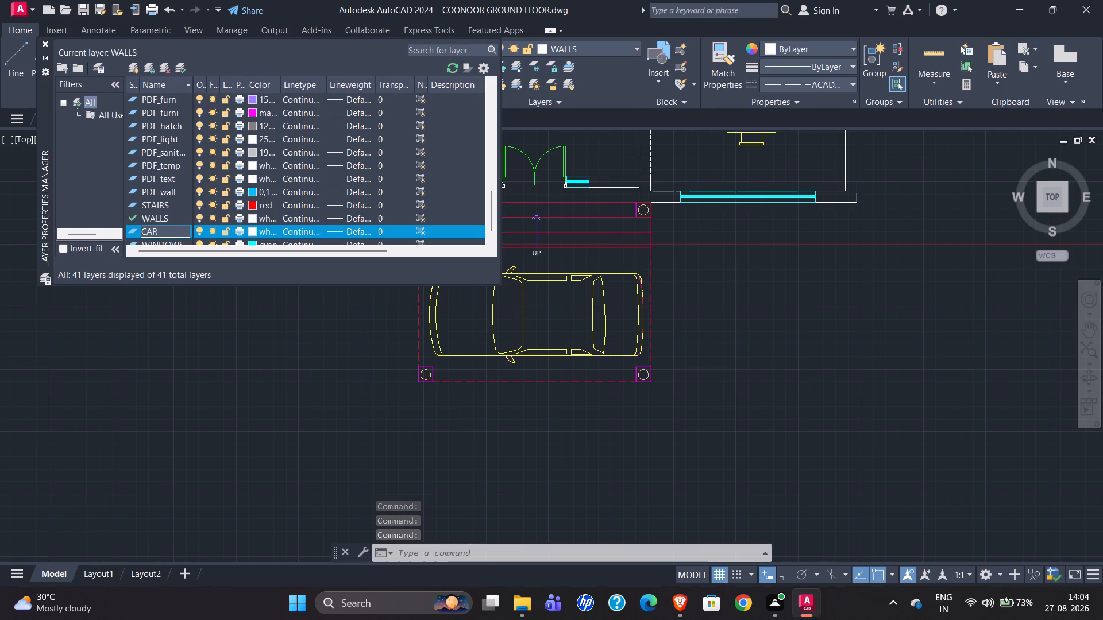
pyautogui.press('s')
pyautogui.press('Return')
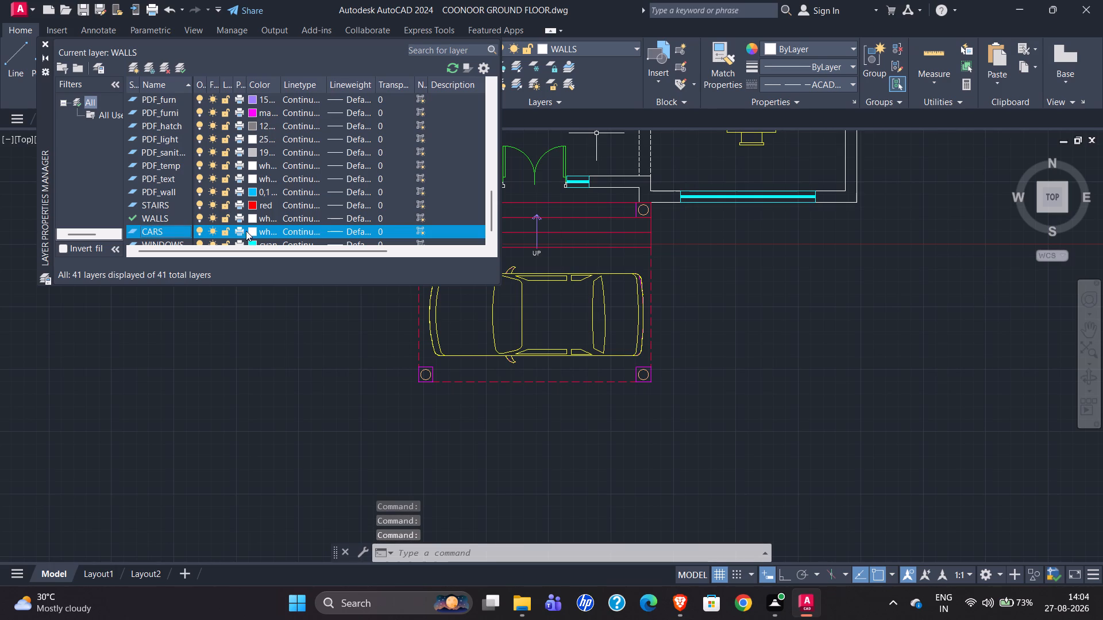
pyautogui.click(253, 232)
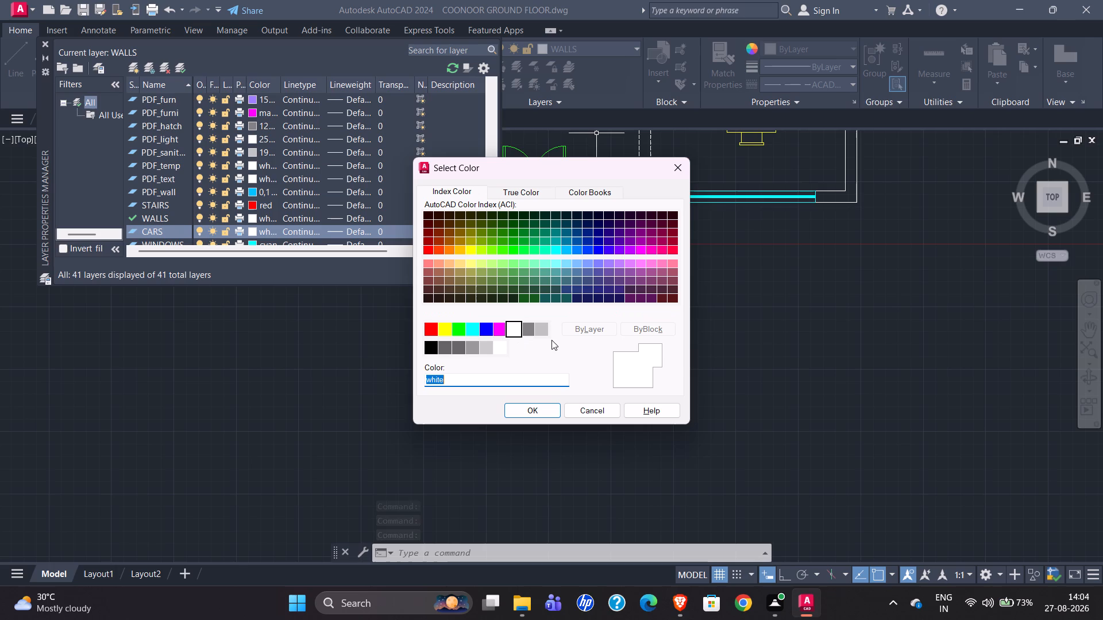
pyautogui.click(488, 332)
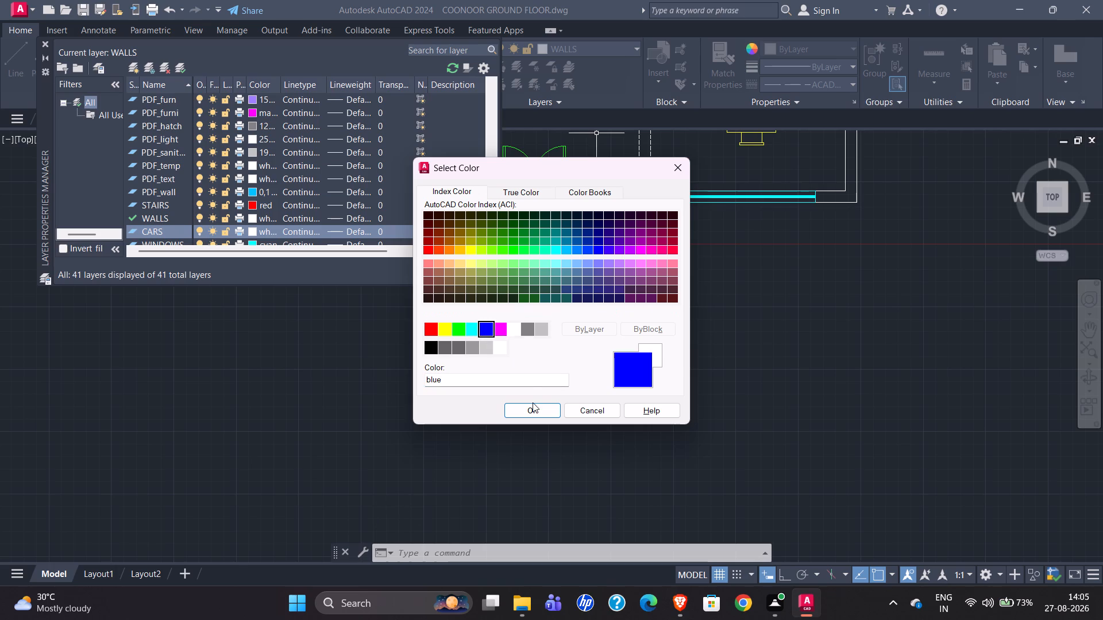
pyautogui.click(535, 411)
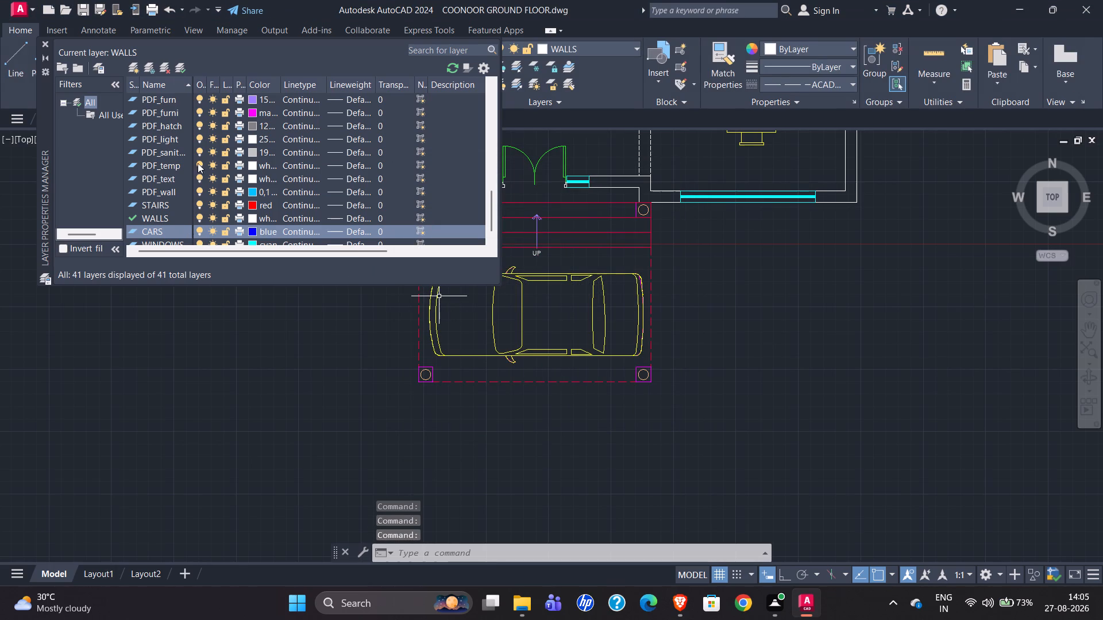
# Create another new layer named BALCONY and close the layer manager.
pyautogui.click(137, 72)
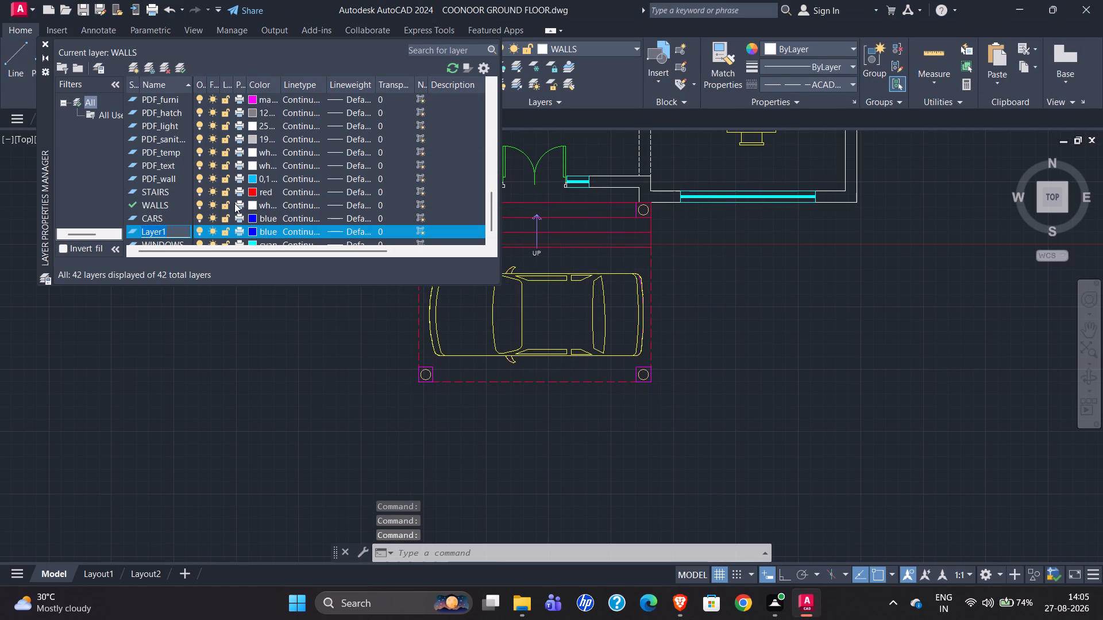
pyautogui.write('BA')
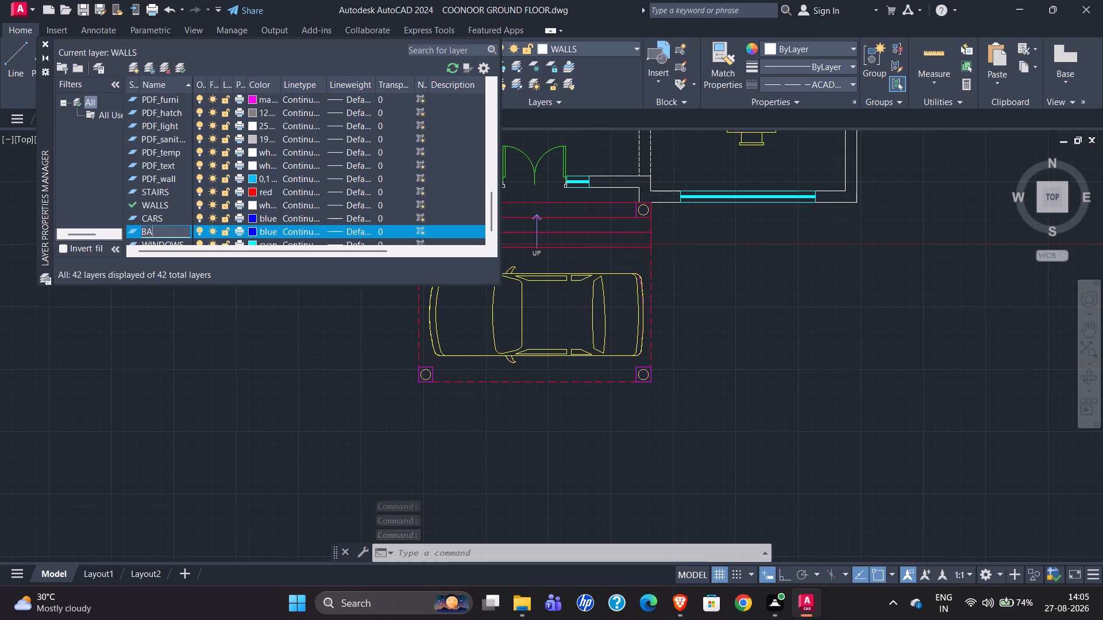
pyautogui.write('LCONY')
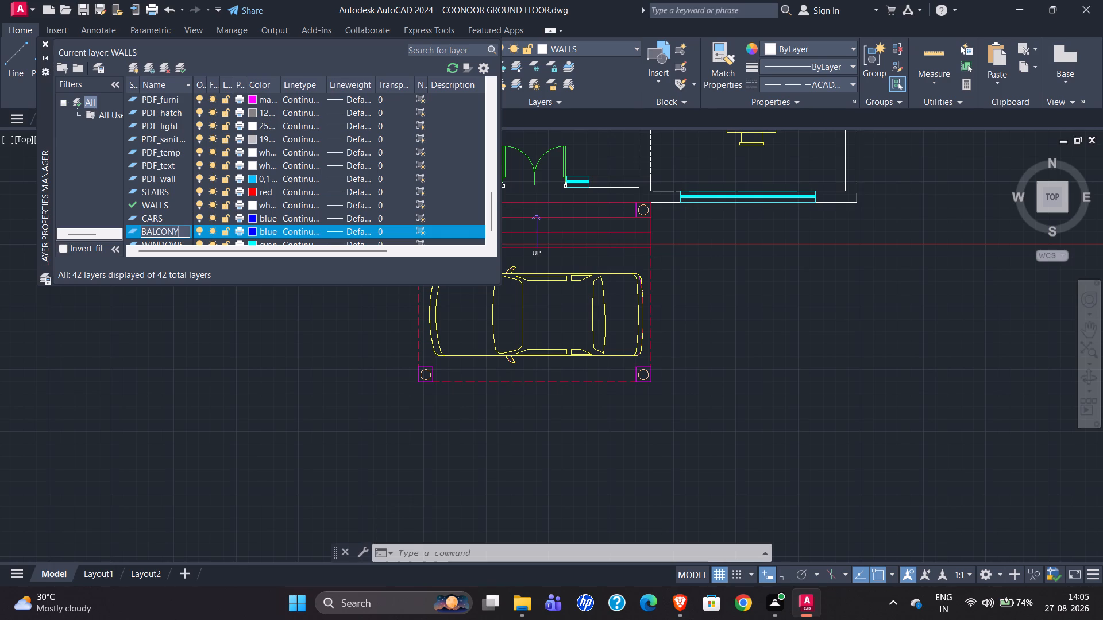
pyautogui.press('Return')
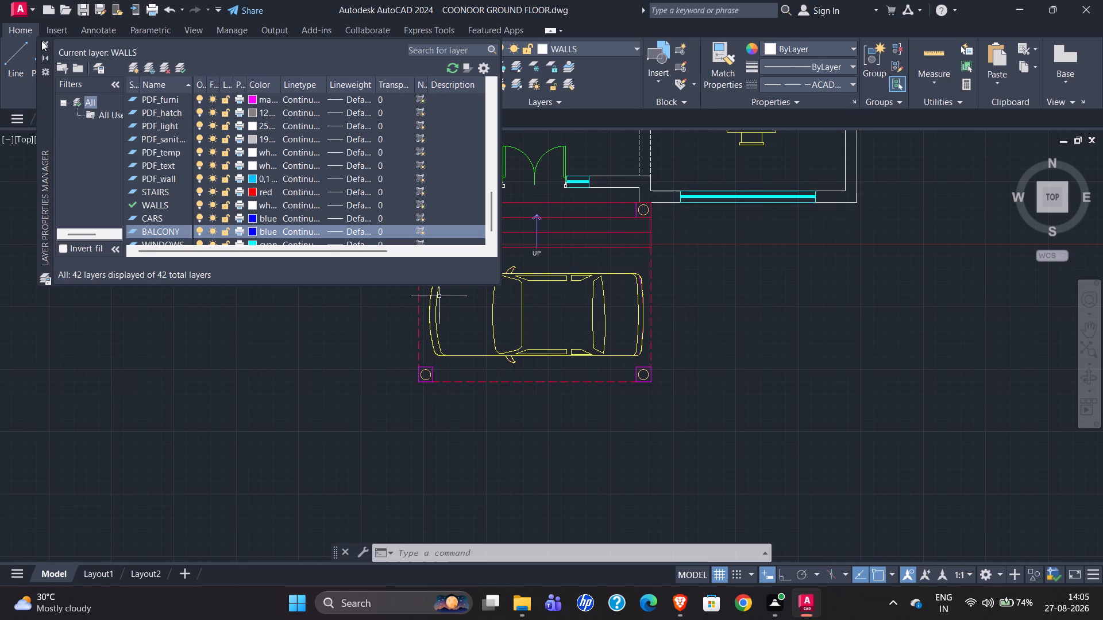
pyautogui.click(44, 42)
# Move the whole portico car, including its front bumper curve and both side mirrors, to the CARS layer.
pyautogui.scroll(1, 577, 348)
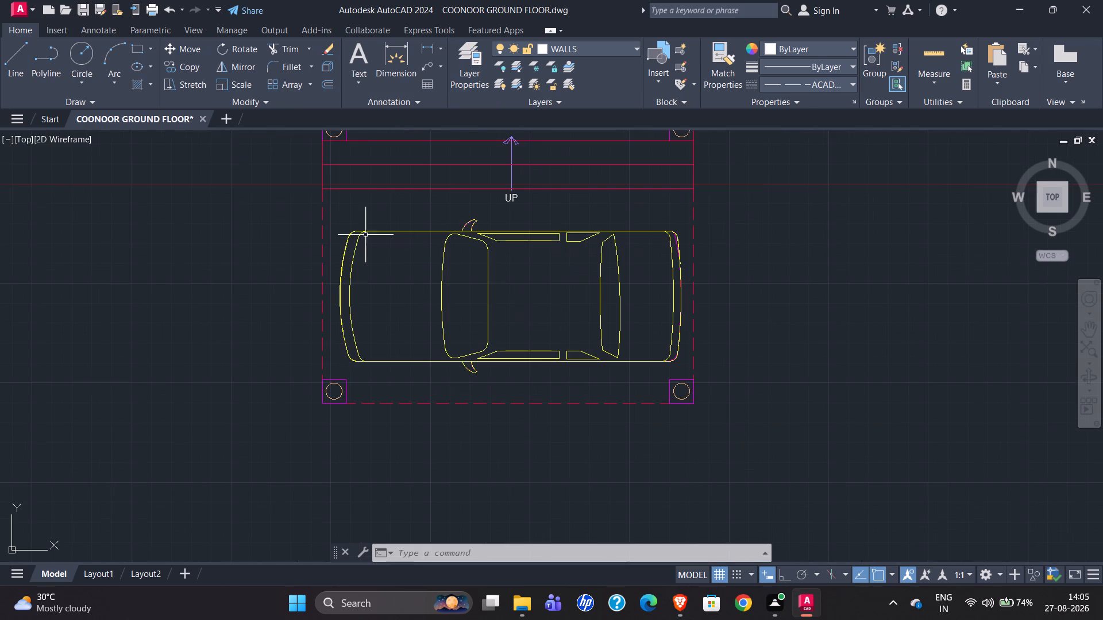
pyautogui.click(340, 214)
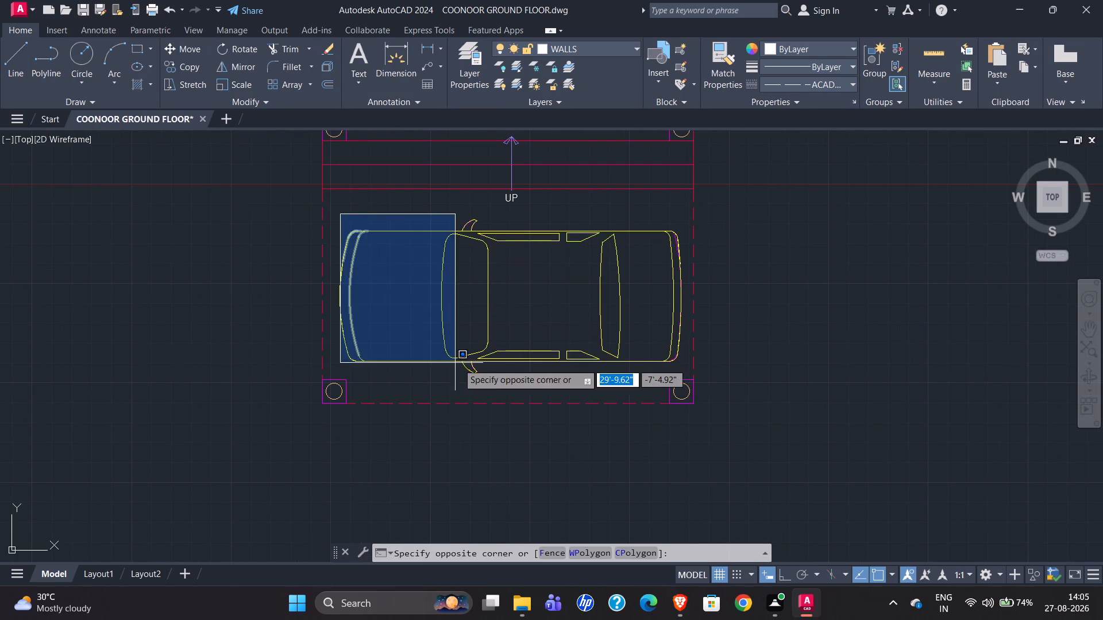
pyautogui.click(684, 368)
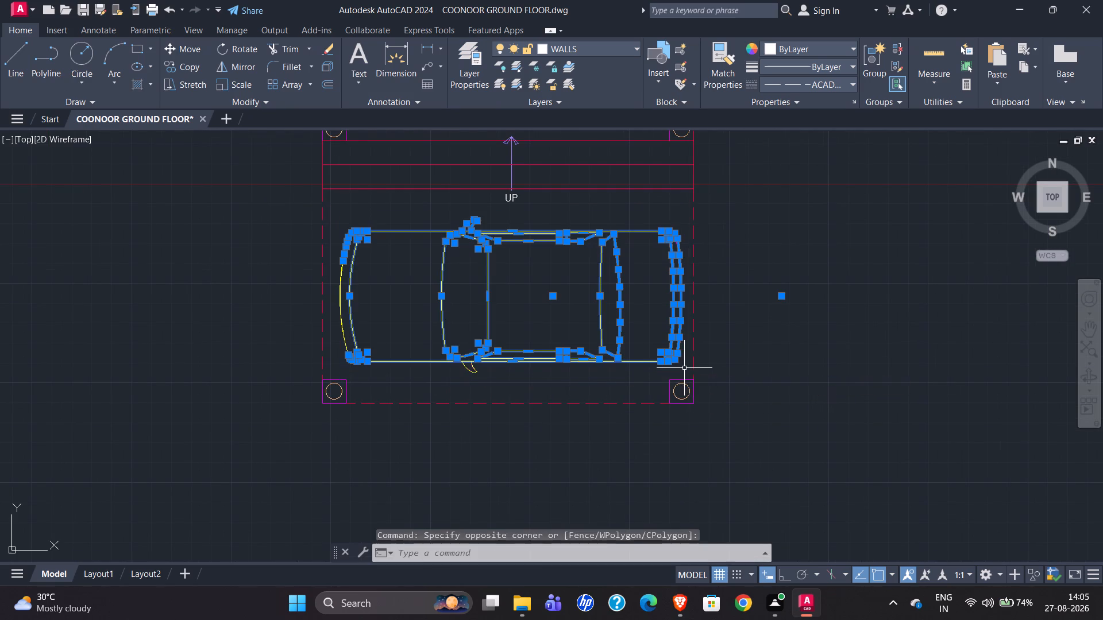
pyautogui.click(338, 306)
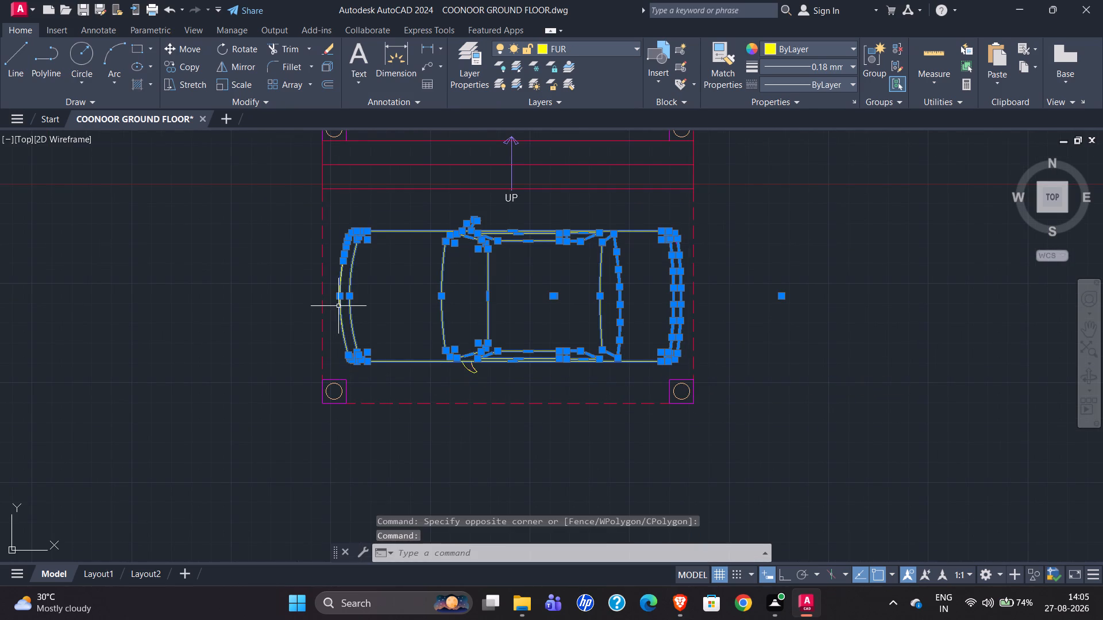
pyautogui.click(469, 371)
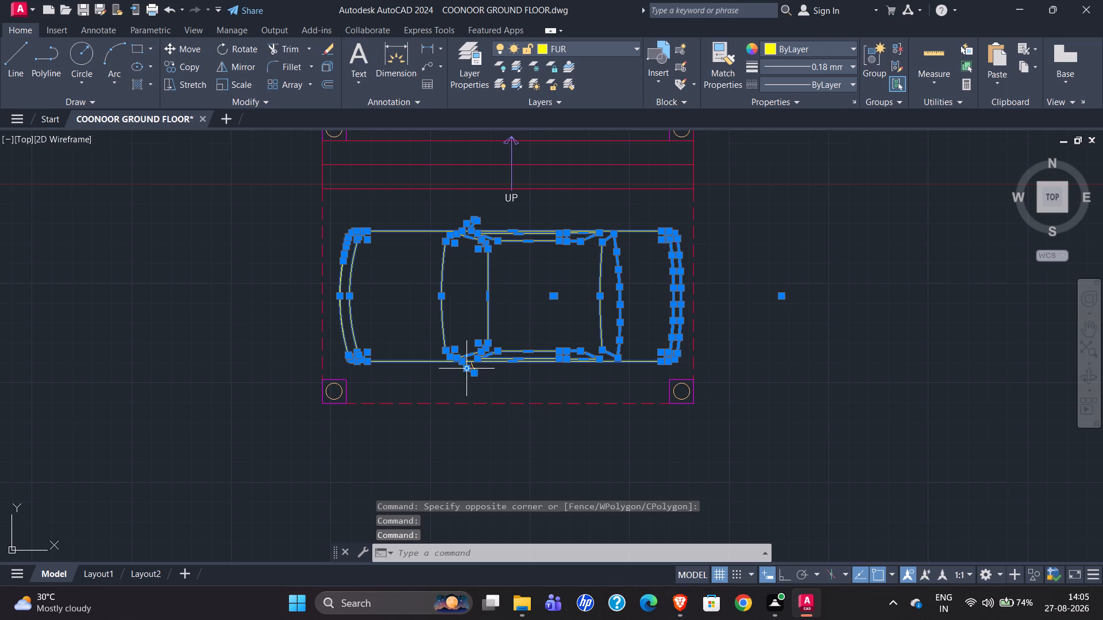
pyautogui.scroll(3, 482, 381)
pyautogui.click(449, 347)
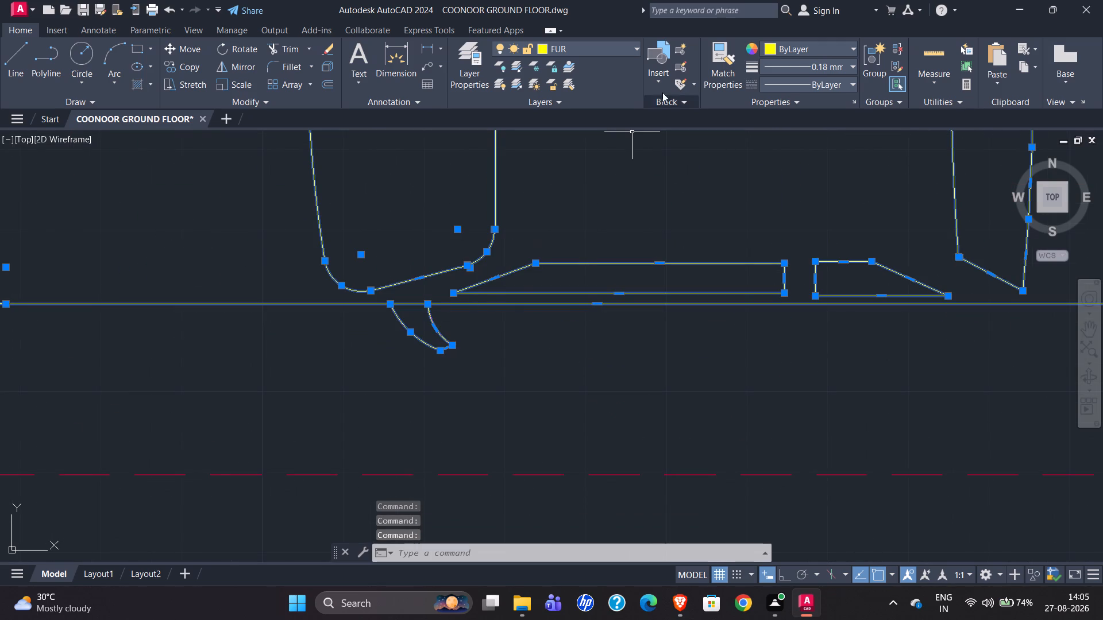
pyautogui.click(611, 45)
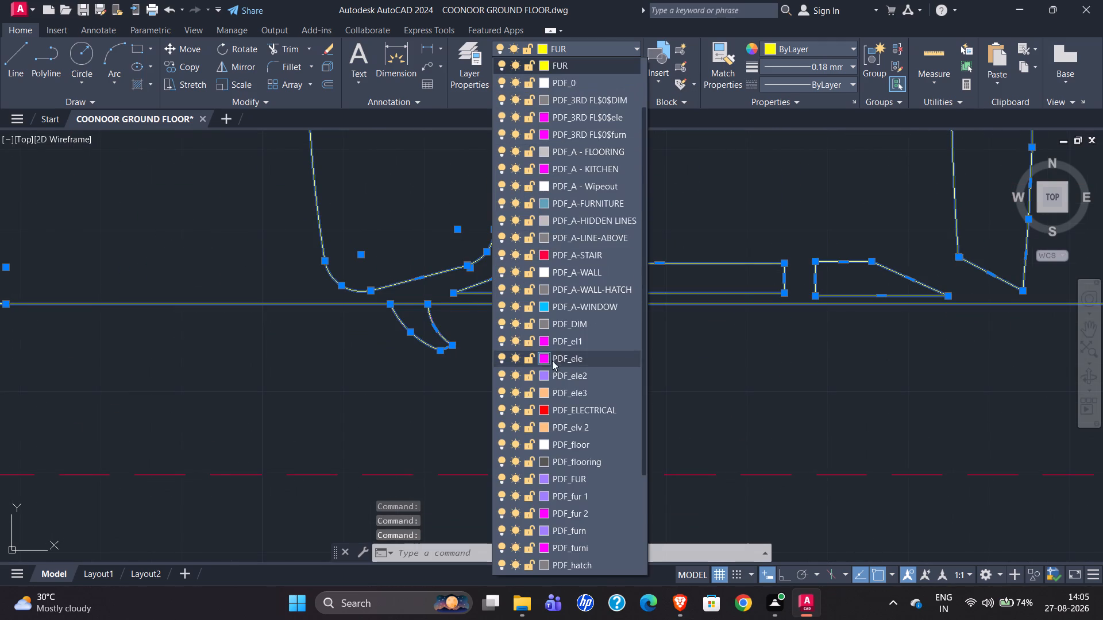
pyautogui.scroll(-5, 553, 276)
pyautogui.scroll(-5, 554, 485)
pyautogui.scroll(2, 561, 320)
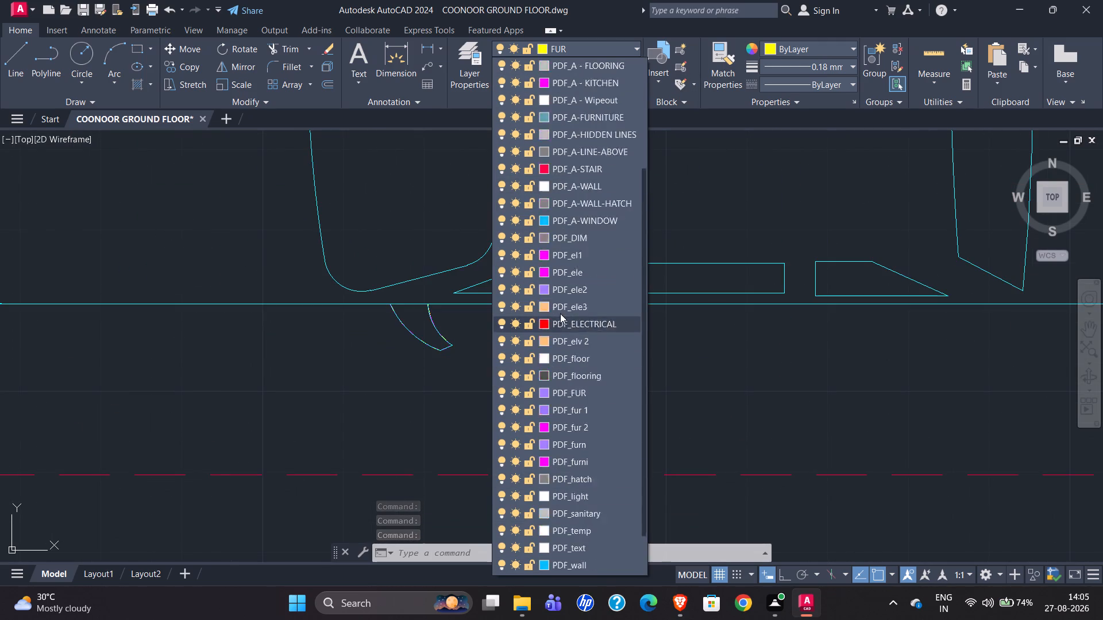
pyautogui.scroll(5, 560, 313)
pyautogui.click(575, 106)
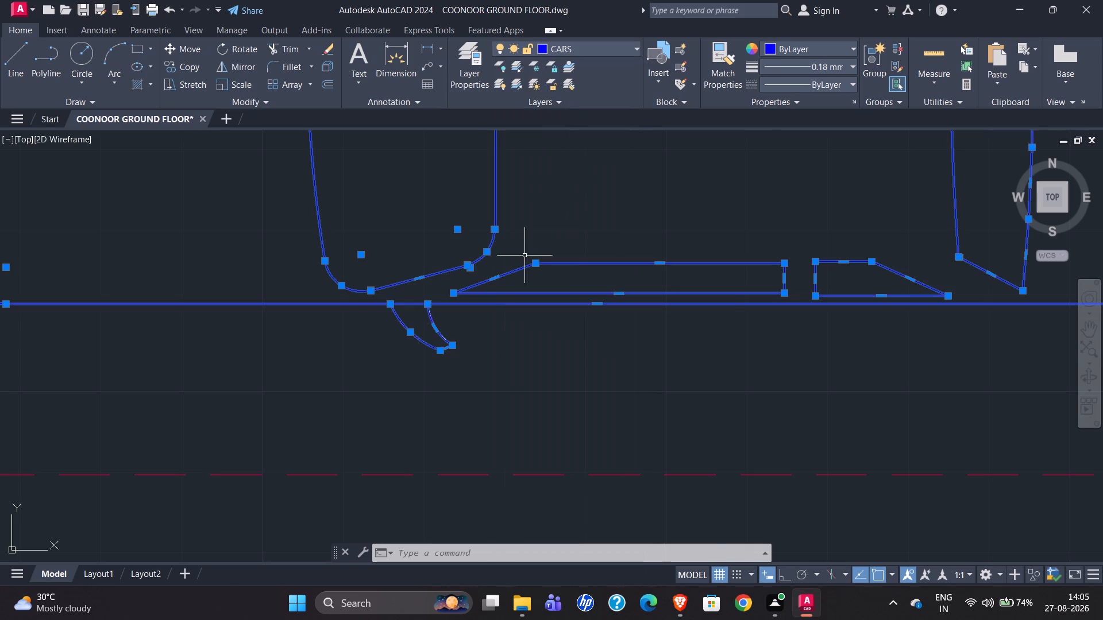
pyautogui.scroll(-3, 476, 305)
pyautogui.press('Escape')
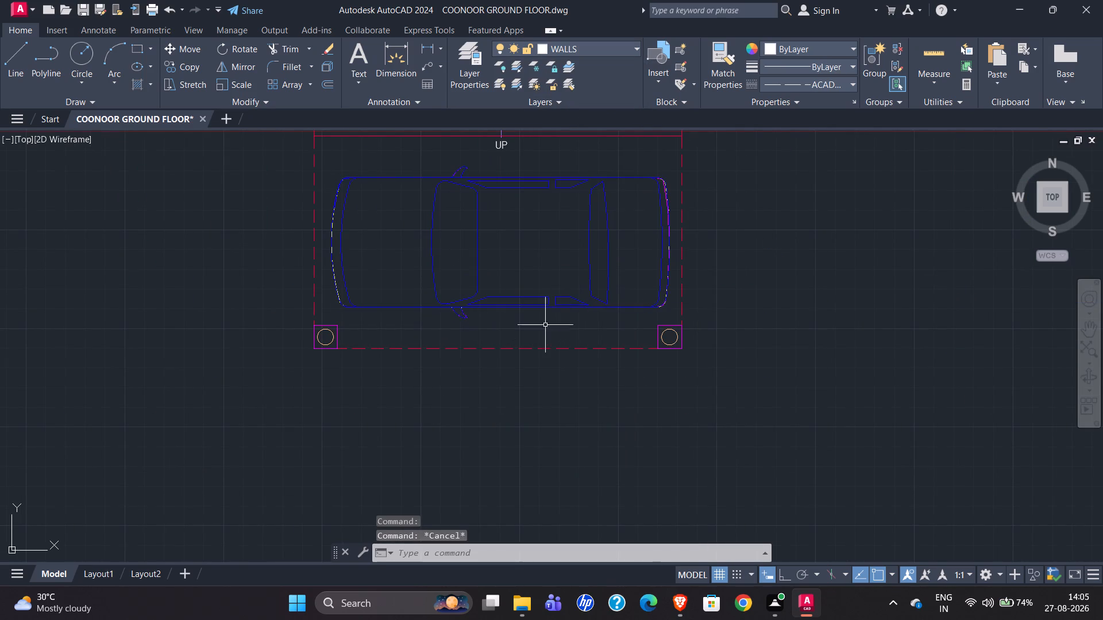
# Assign the remaining curved outline pieces at the portico car's front end to the CARS layer.
pyautogui.scroll(3, 329, 244)
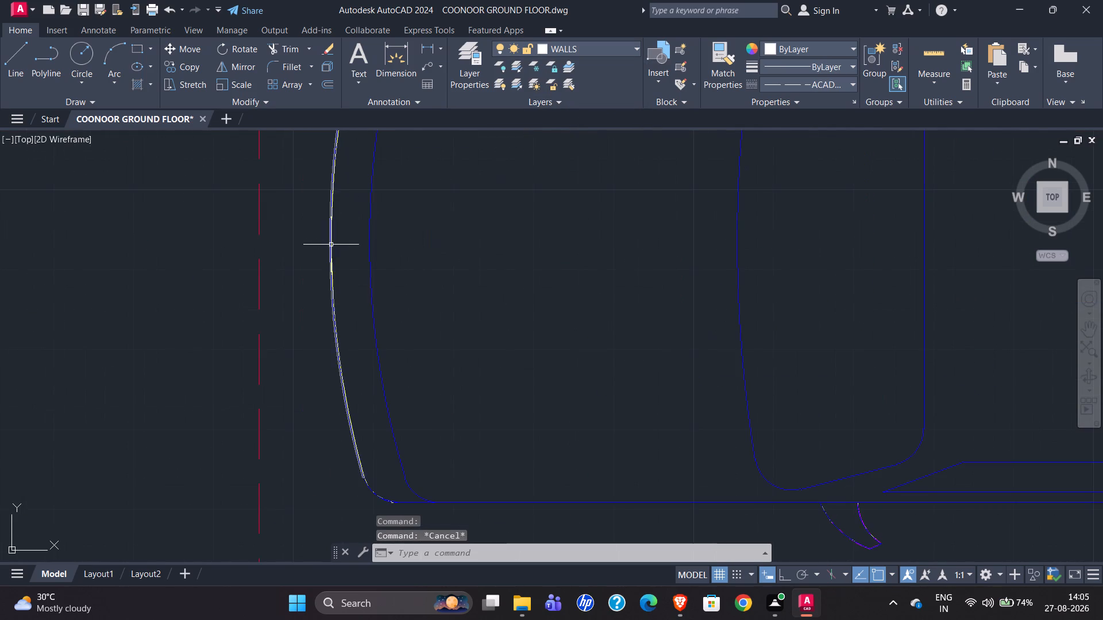
pyautogui.click(331, 237)
pyautogui.scroll(-3, 294, 297)
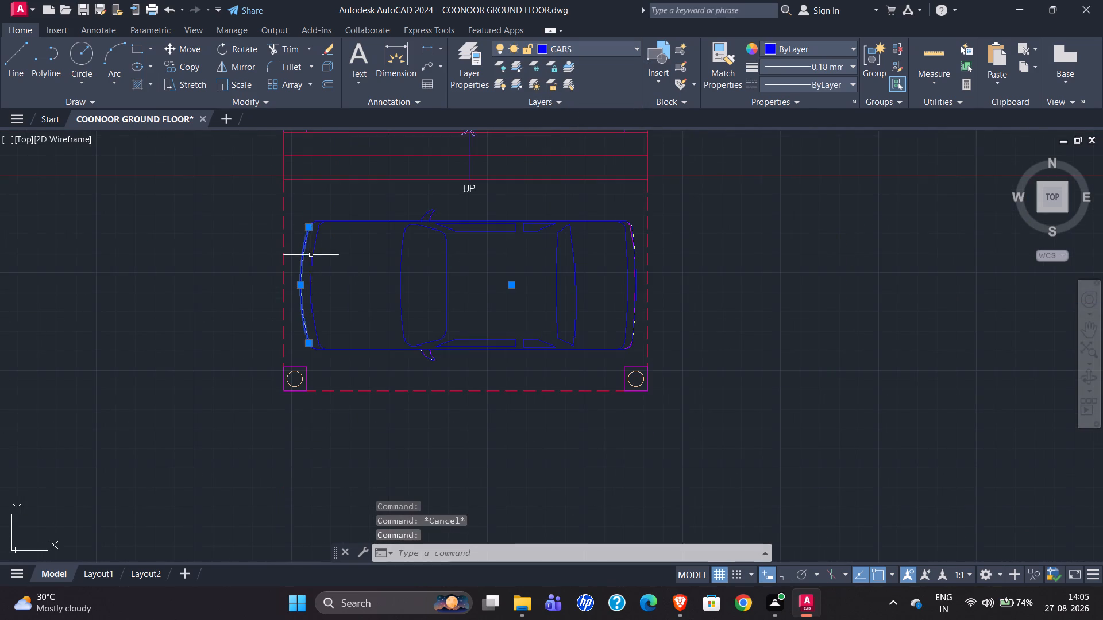
pyautogui.scroll(2, 307, 253)
pyautogui.press('Escape')
pyautogui.click(258, 145)
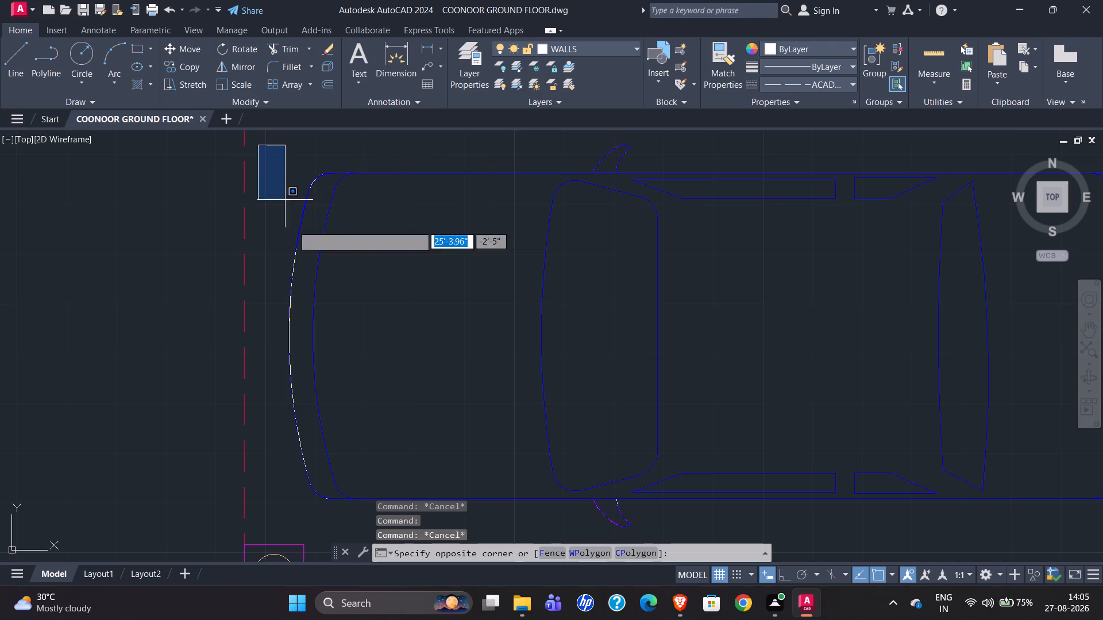
pyautogui.scroll(-2, 434, 390)
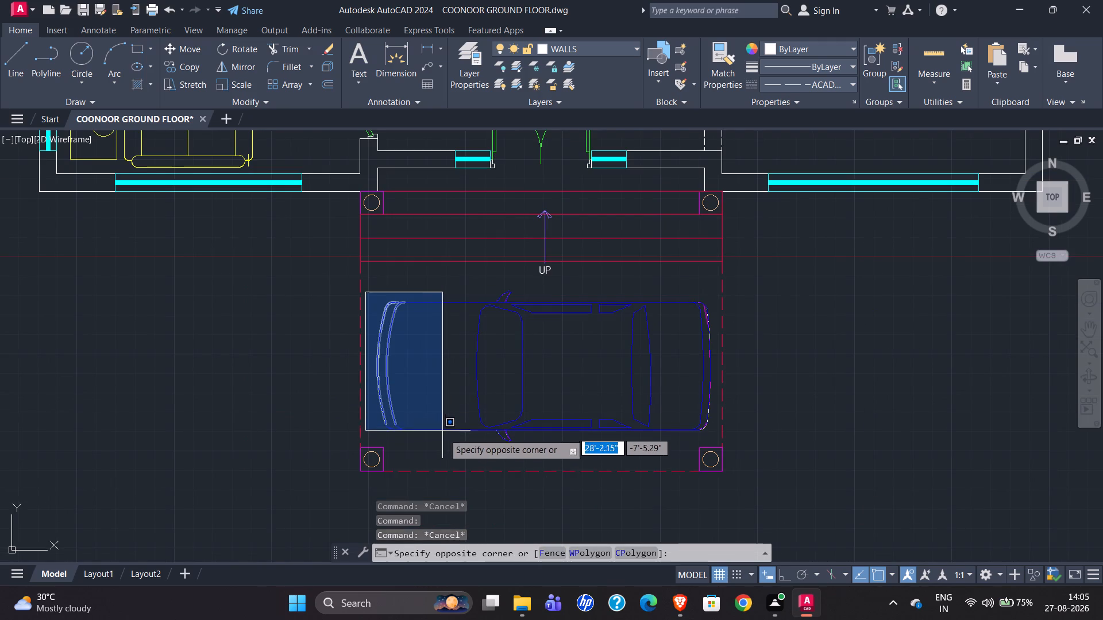
pyautogui.click(455, 445)
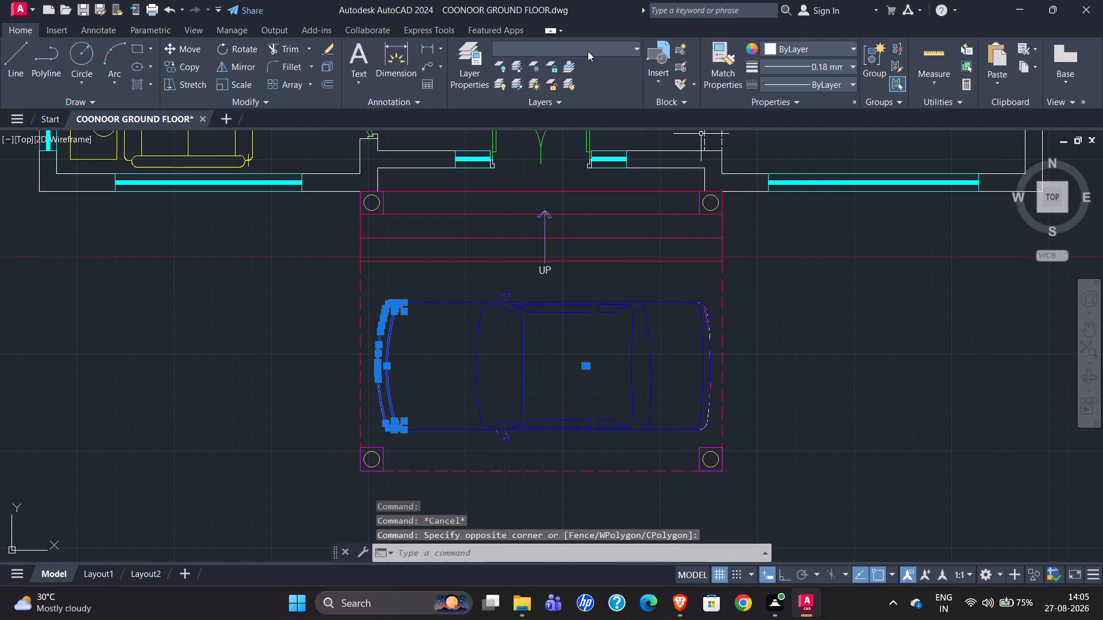
pyautogui.click(591, 45)
pyautogui.click(551, 107)
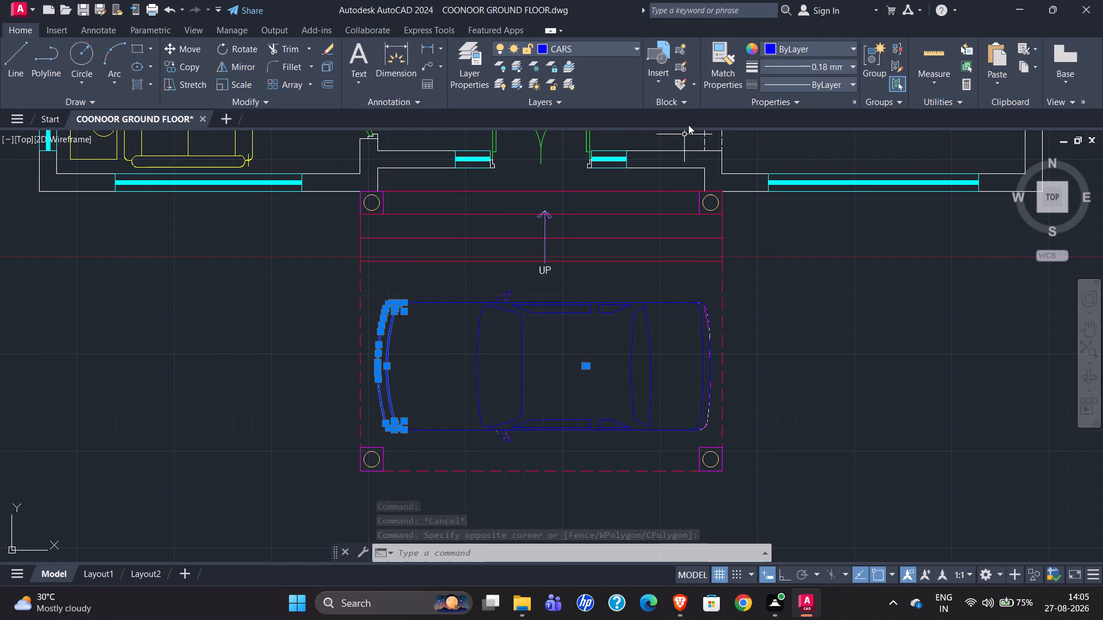
pyautogui.press('Escape')
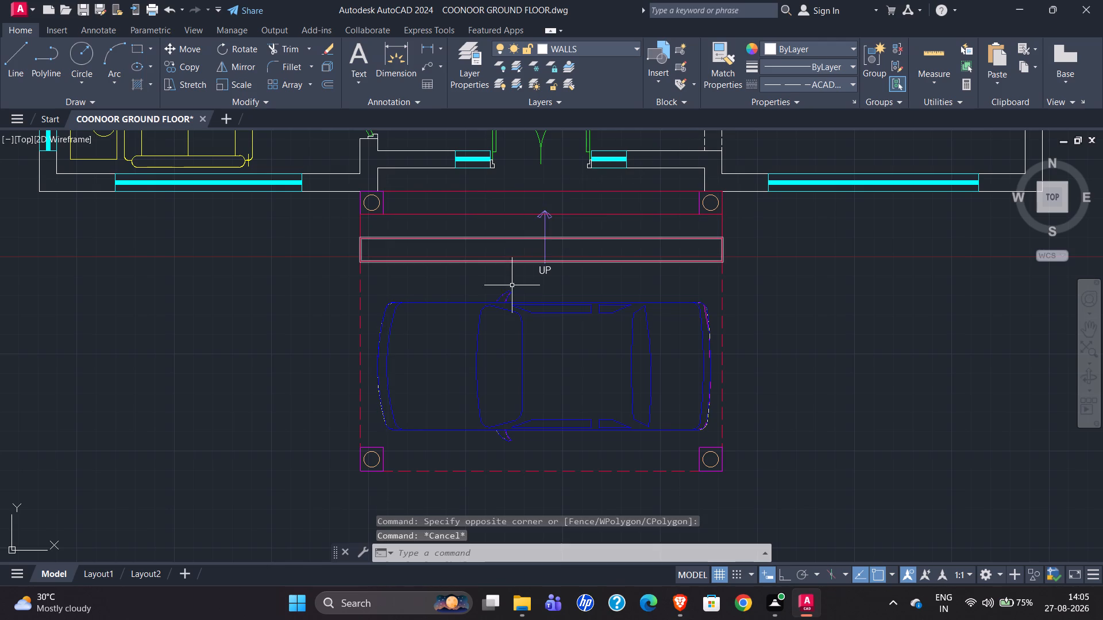
# Assign the curved outline pieces at the portico car's front end to the CARS layer.
pyautogui.scroll(3, 372, 423)
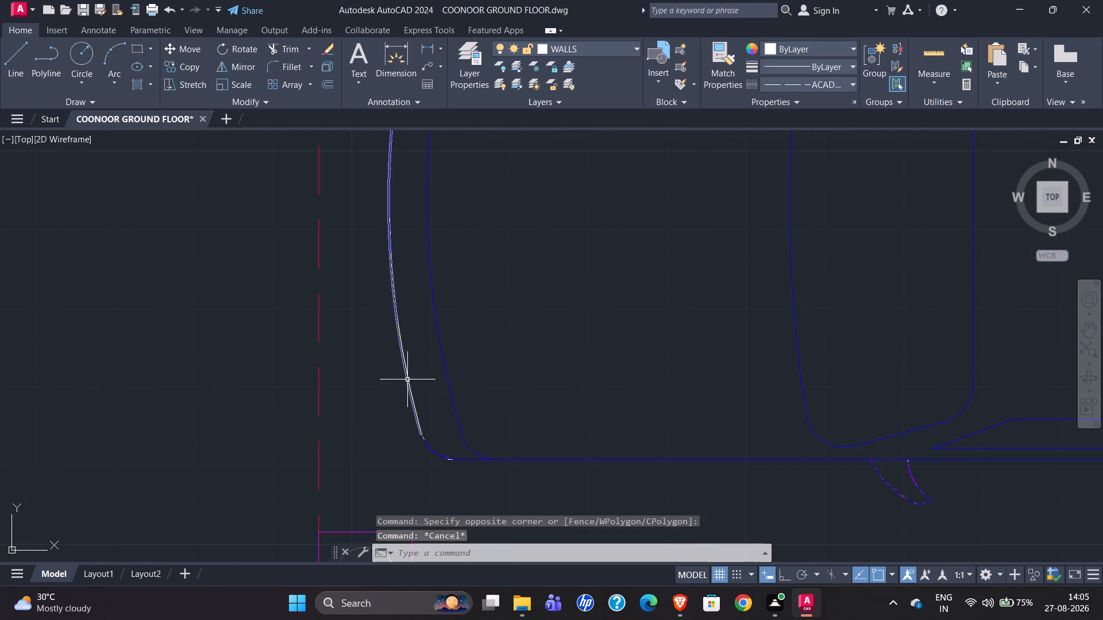
pyautogui.scroll(-2, 410, 376)
pyautogui.click(392, 167)
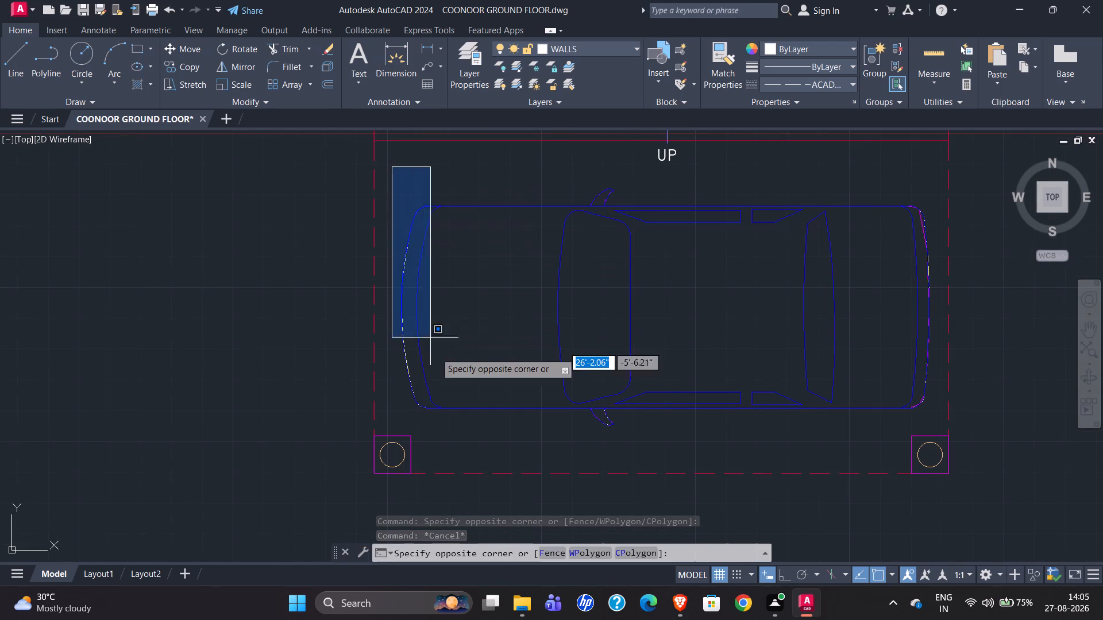
pyautogui.click(452, 430)
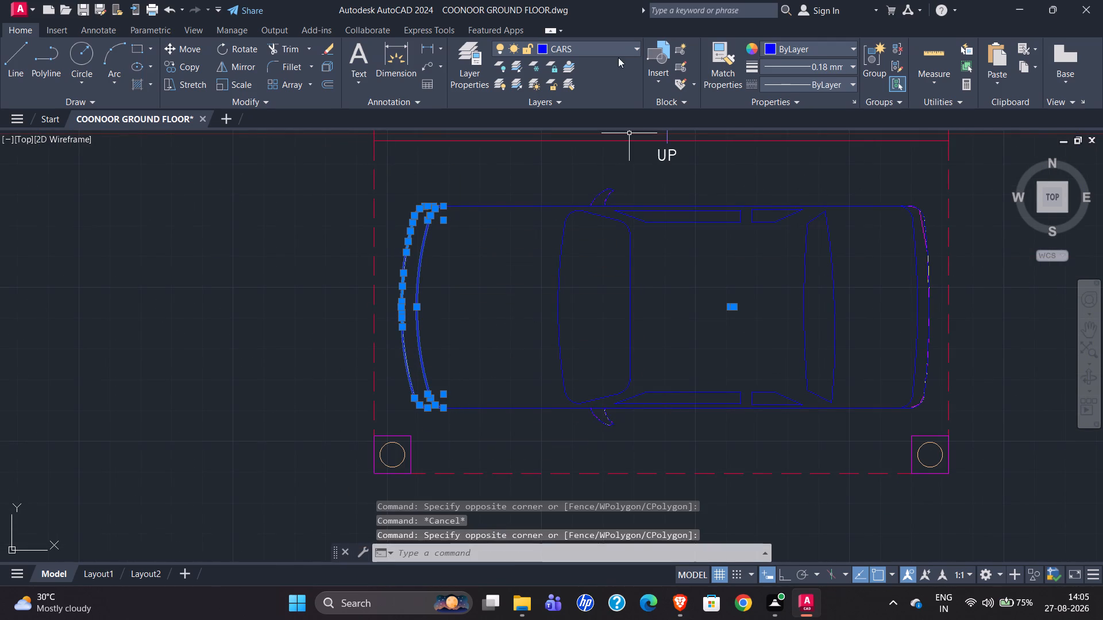
pyautogui.click(606, 45)
pyautogui.click(579, 67)
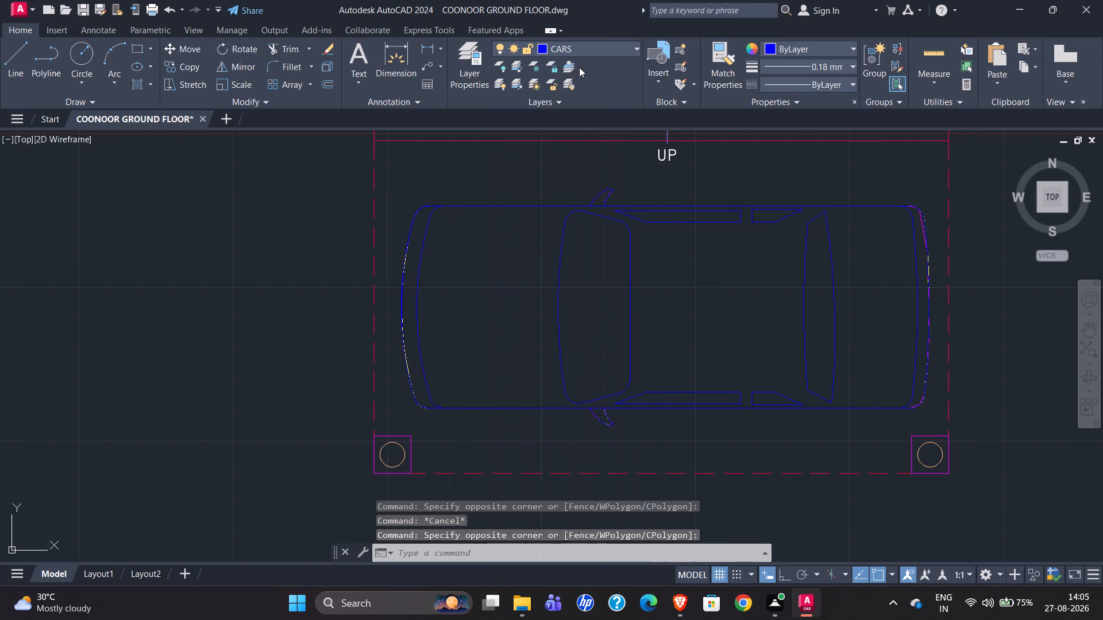
pyautogui.press('Escape')
# Delete the overlapping FUR-layer polyline that doubles the curve at the portico car's front end.
pyautogui.scroll(3, 398, 380)
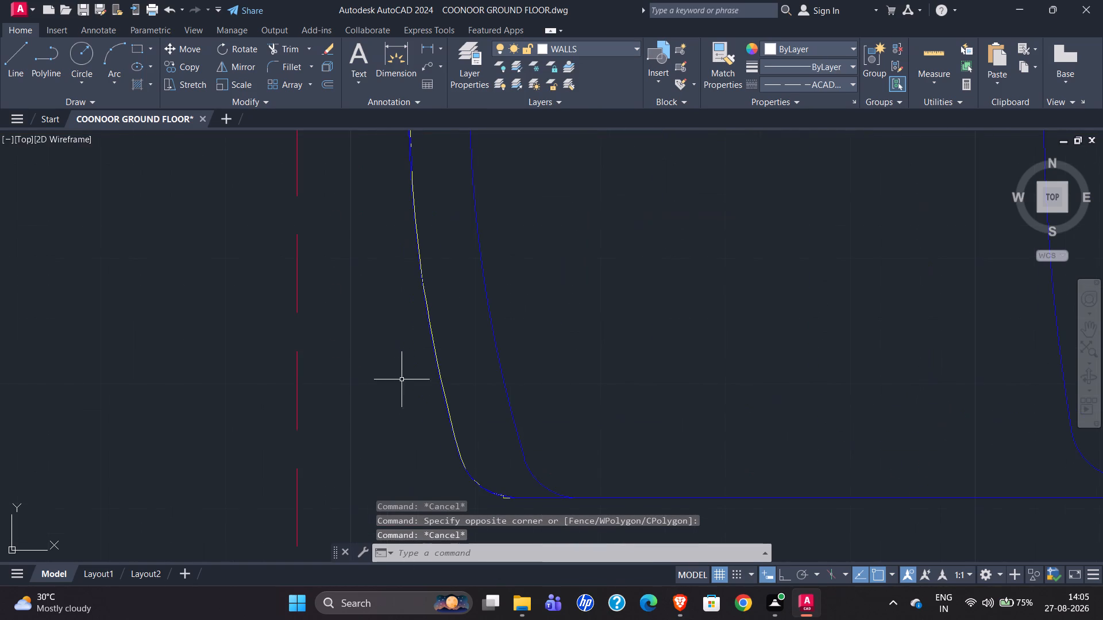
pyautogui.click(430, 340)
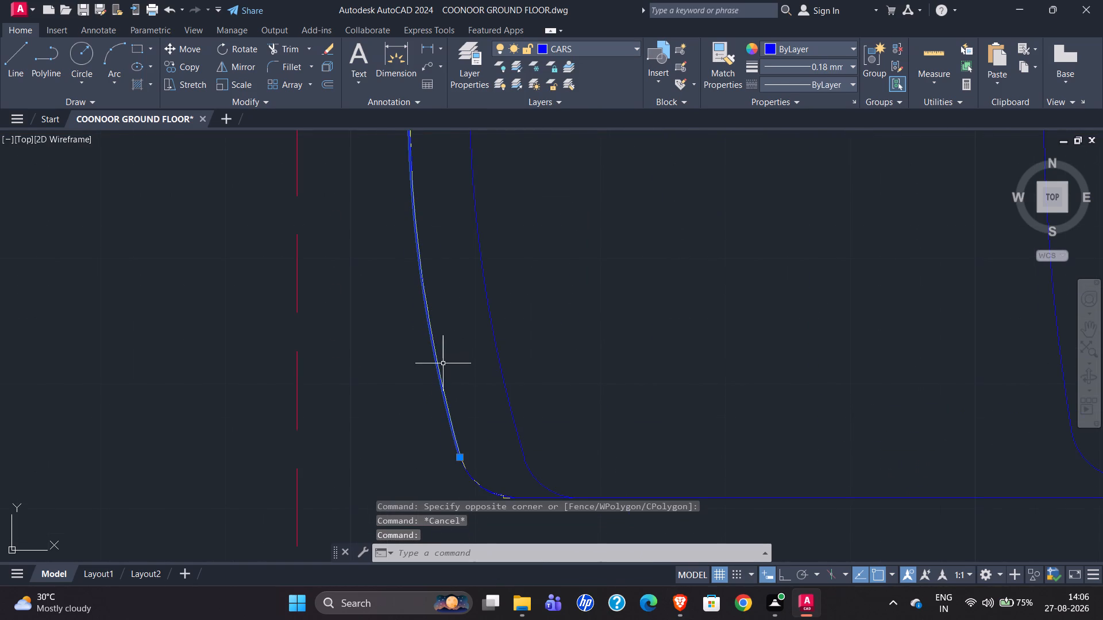
pyautogui.scroll(3, 437, 362)
pyautogui.press('Escape')
pyautogui.click(427, 344)
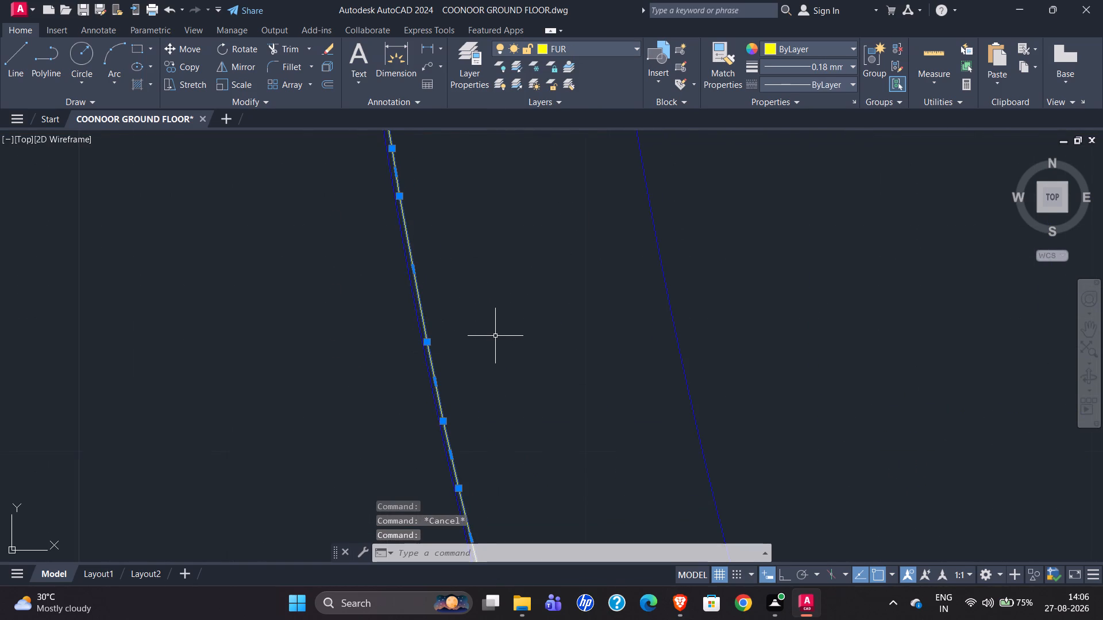
pyautogui.press('Delete')
# Delete the overlapping magenta PDF_FUR polyline that doubles the portico car's side mirror and body outline.
pyautogui.scroll(-6, 448, 313)
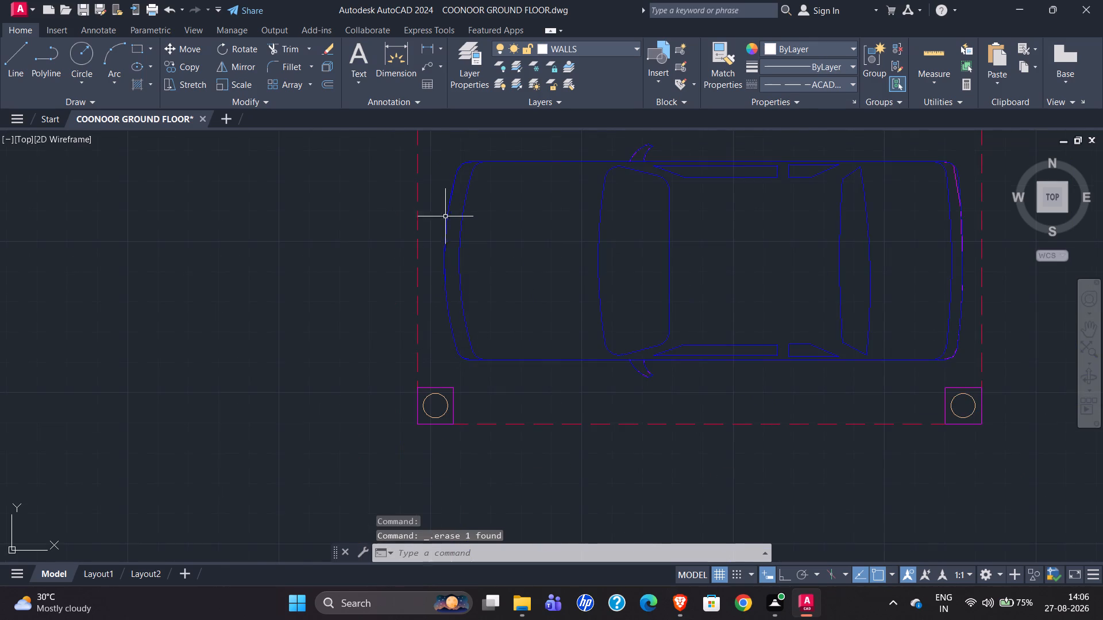
pyautogui.scroll(4, 444, 201)
pyautogui.scroll(-5, 462, 203)
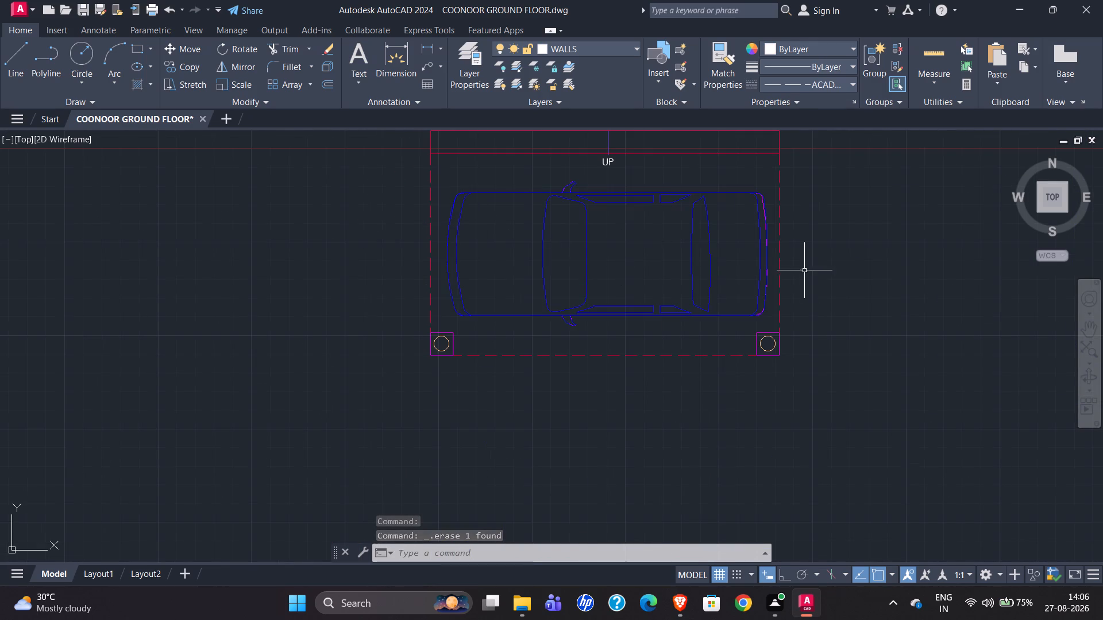
pyautogui.scroll(5, 576, 193)
pyautogui.scroll(-1, 453, 230)
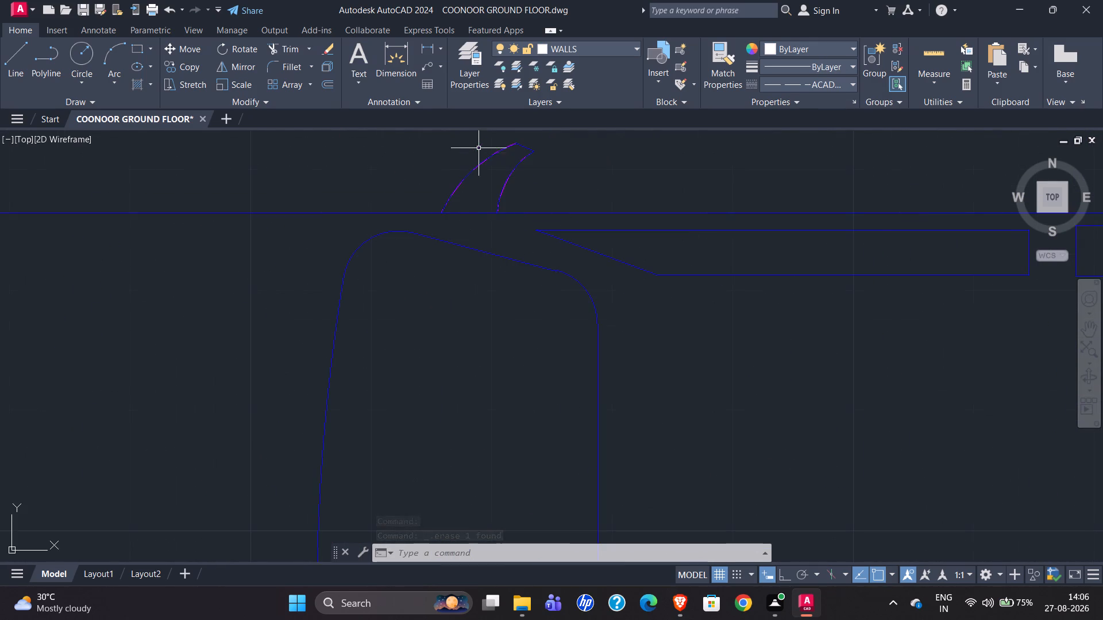
pyautogui.scroll(3, 476, 146)
pyautogui.click(480, 228)
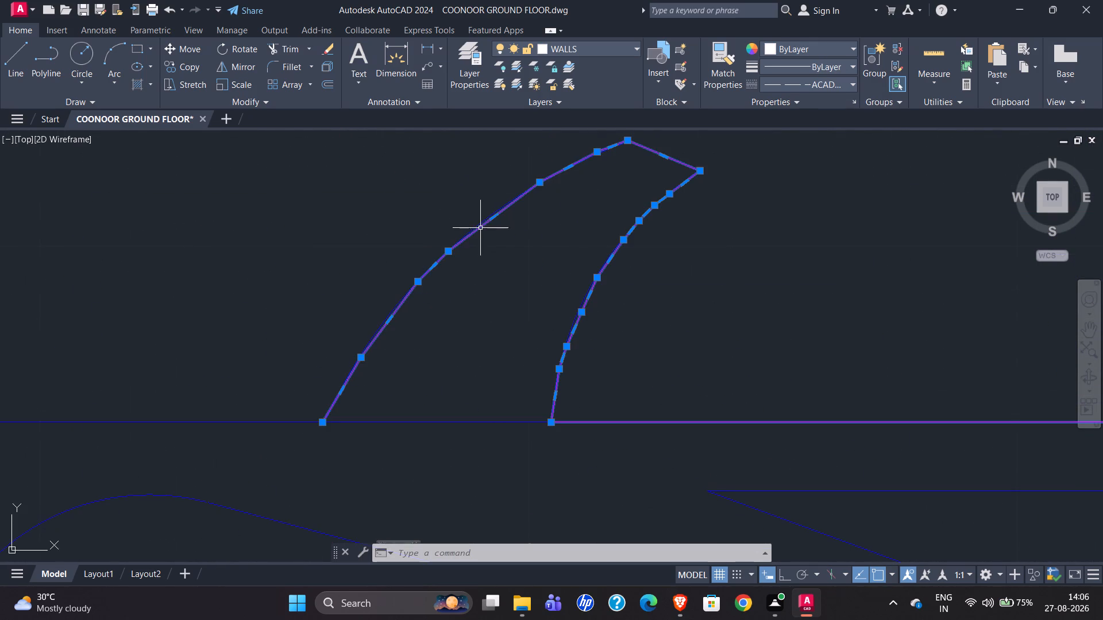
pyautogui.scroll(-3, 376, 234)
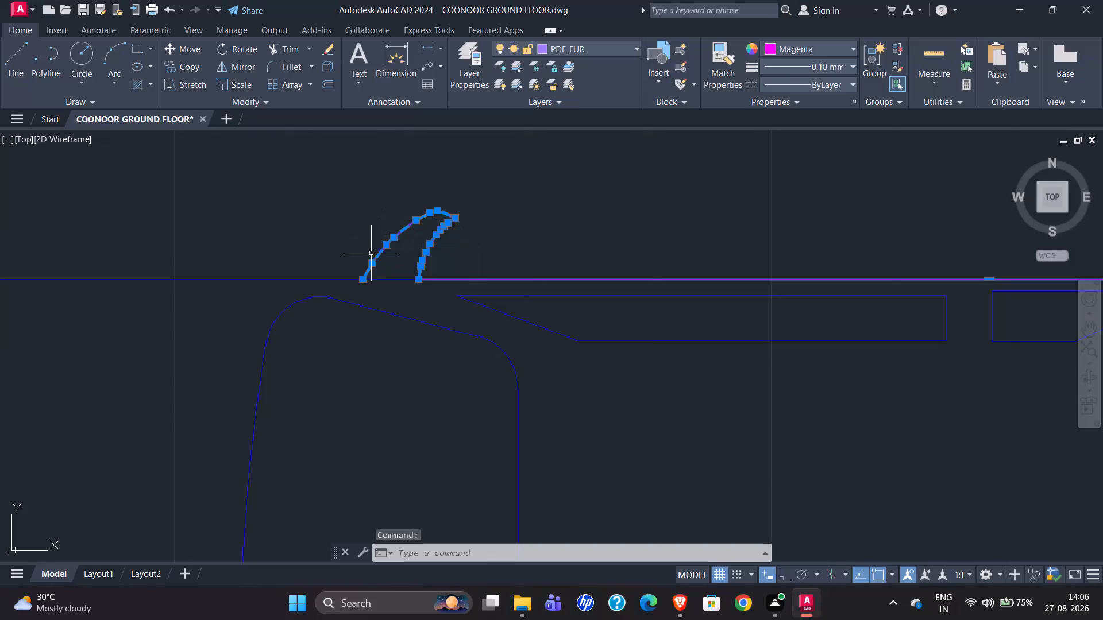
pyautogui.press('Delete')
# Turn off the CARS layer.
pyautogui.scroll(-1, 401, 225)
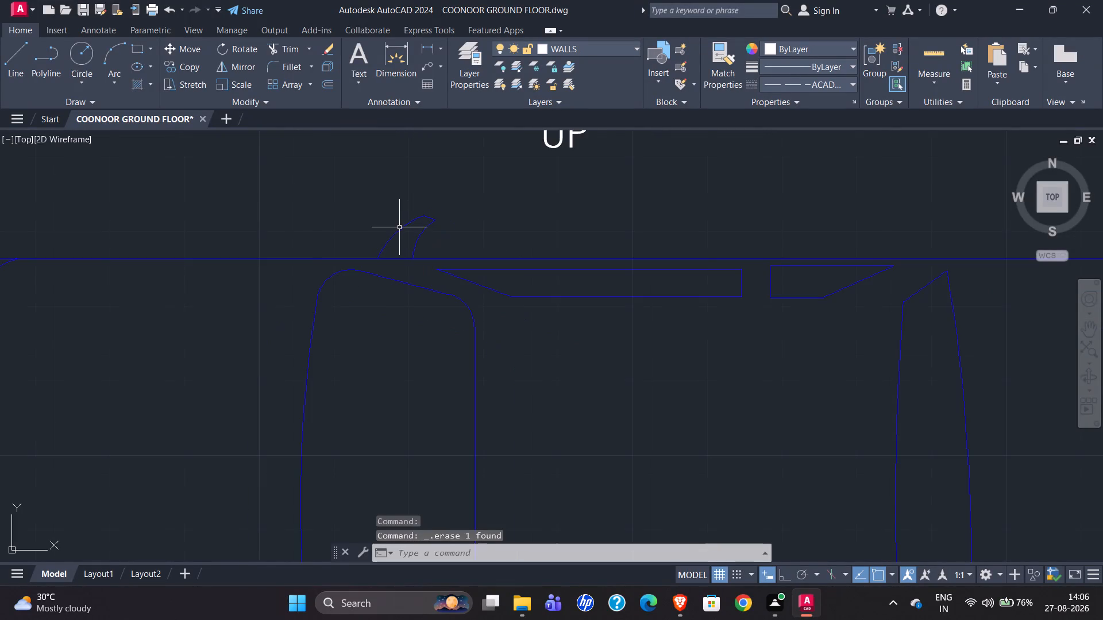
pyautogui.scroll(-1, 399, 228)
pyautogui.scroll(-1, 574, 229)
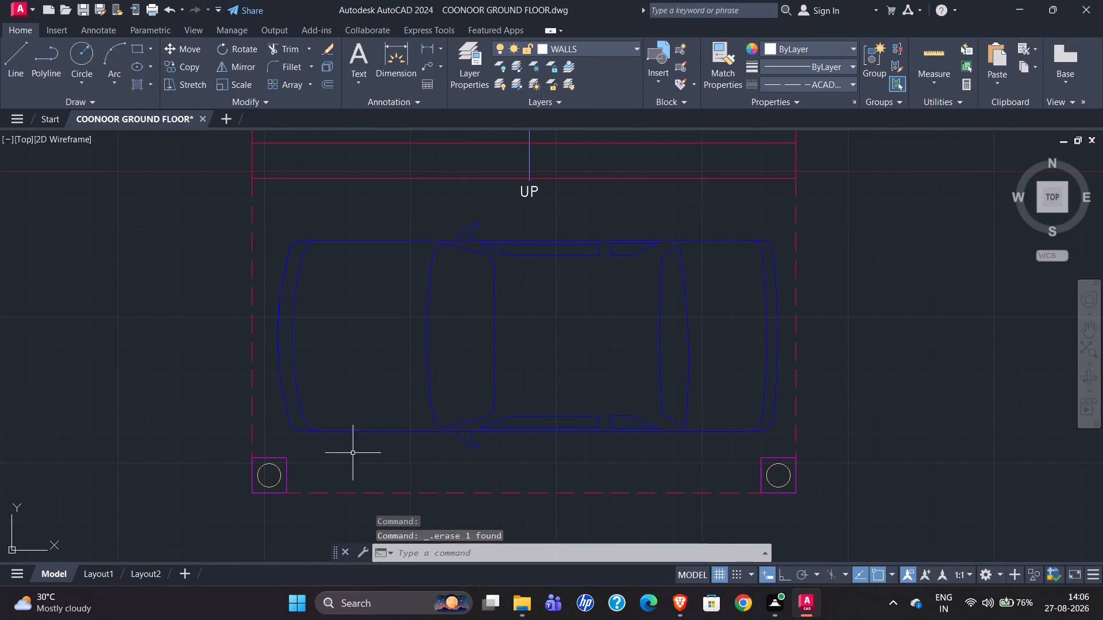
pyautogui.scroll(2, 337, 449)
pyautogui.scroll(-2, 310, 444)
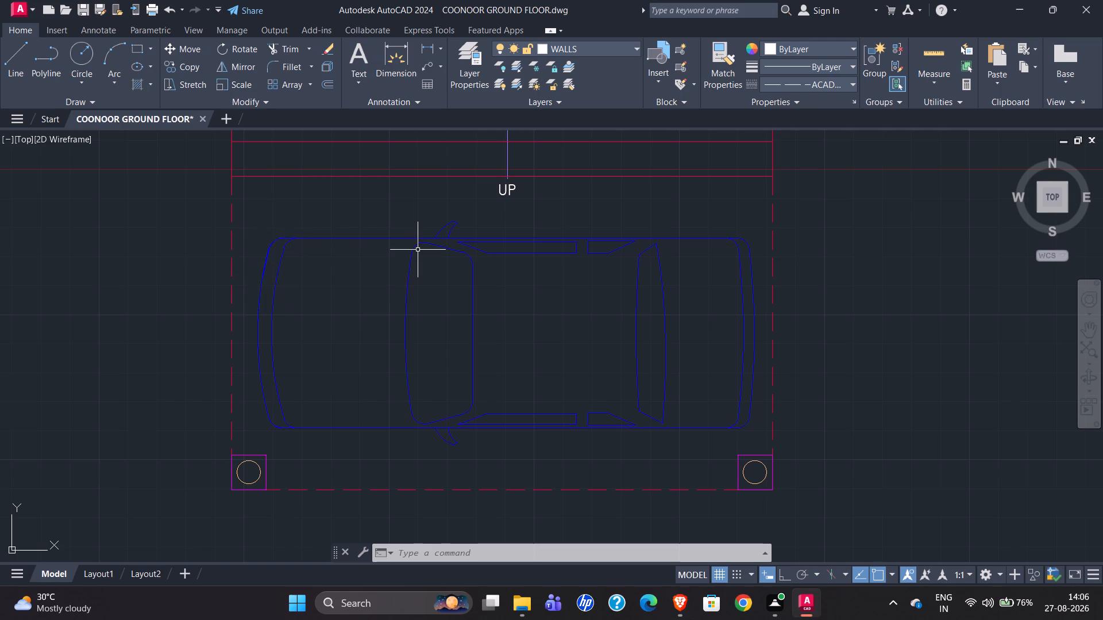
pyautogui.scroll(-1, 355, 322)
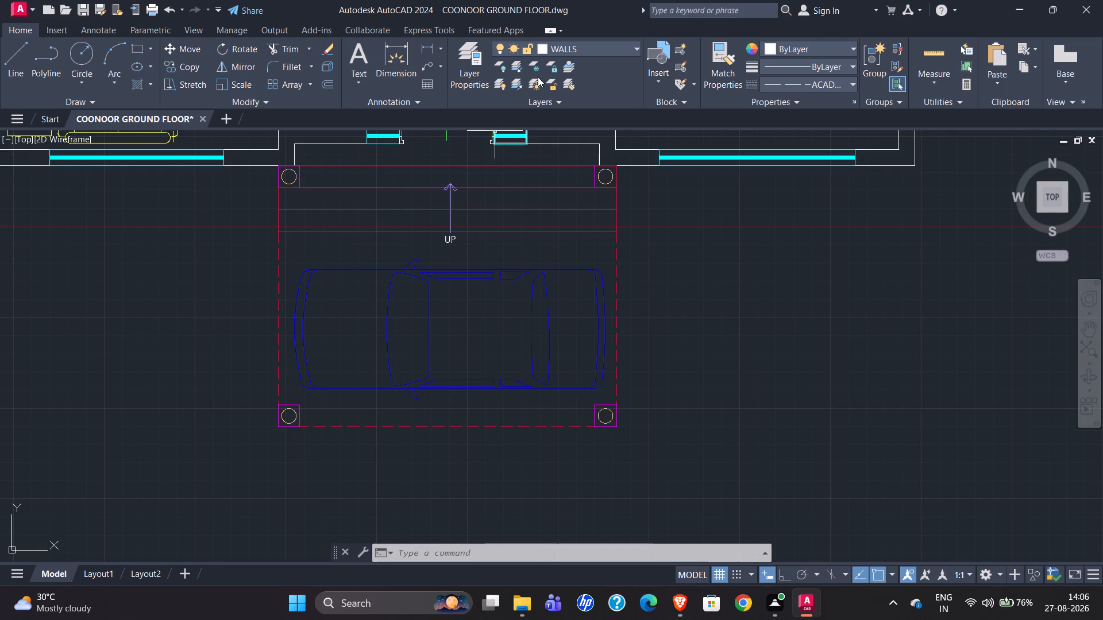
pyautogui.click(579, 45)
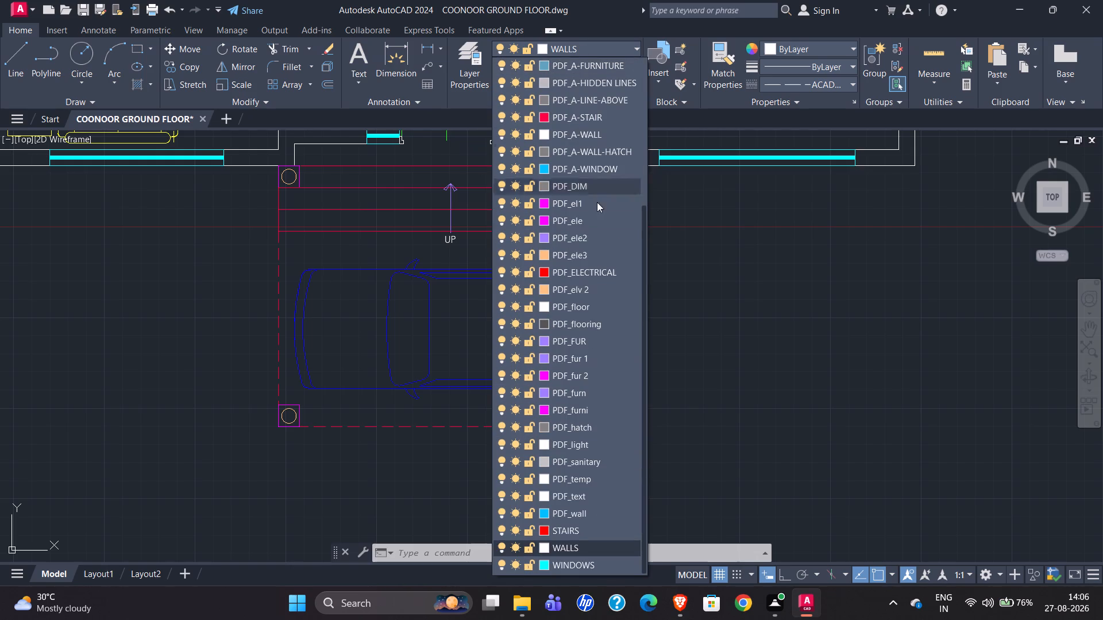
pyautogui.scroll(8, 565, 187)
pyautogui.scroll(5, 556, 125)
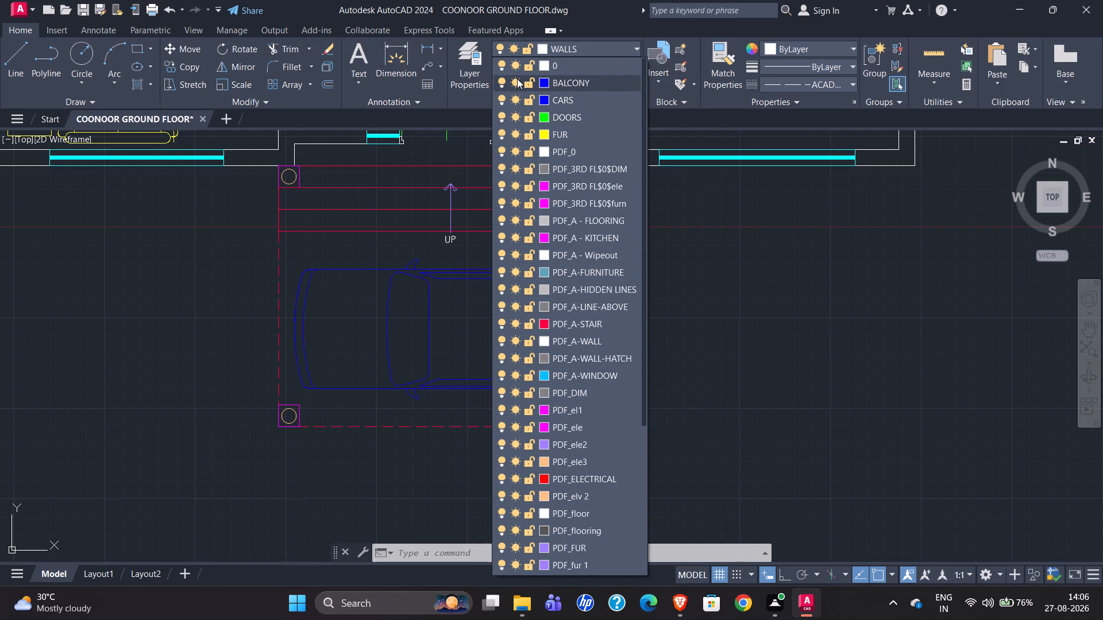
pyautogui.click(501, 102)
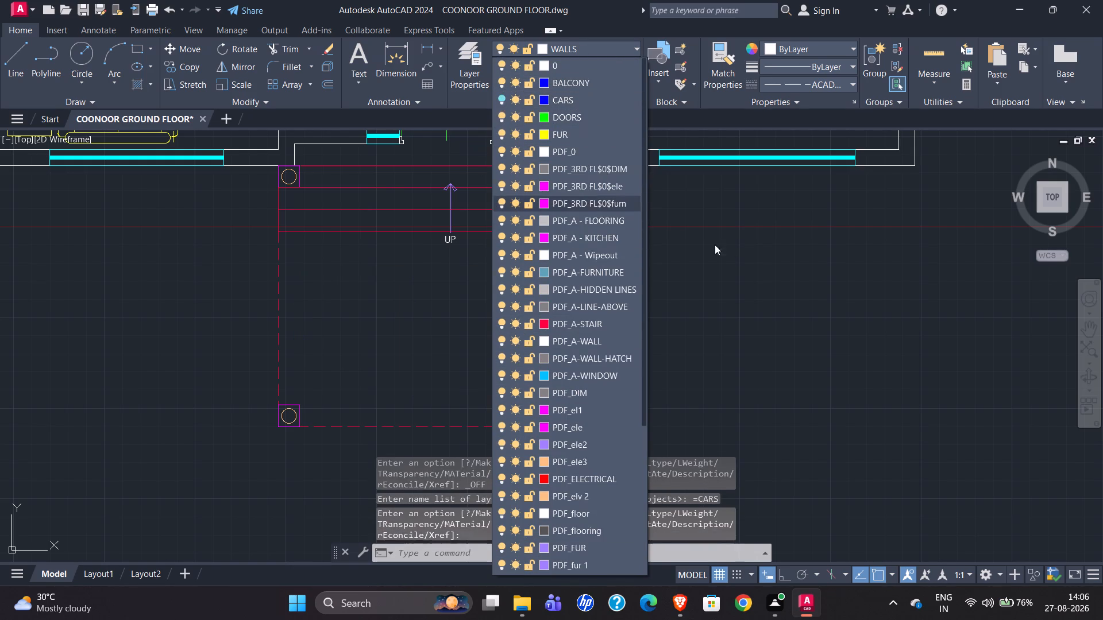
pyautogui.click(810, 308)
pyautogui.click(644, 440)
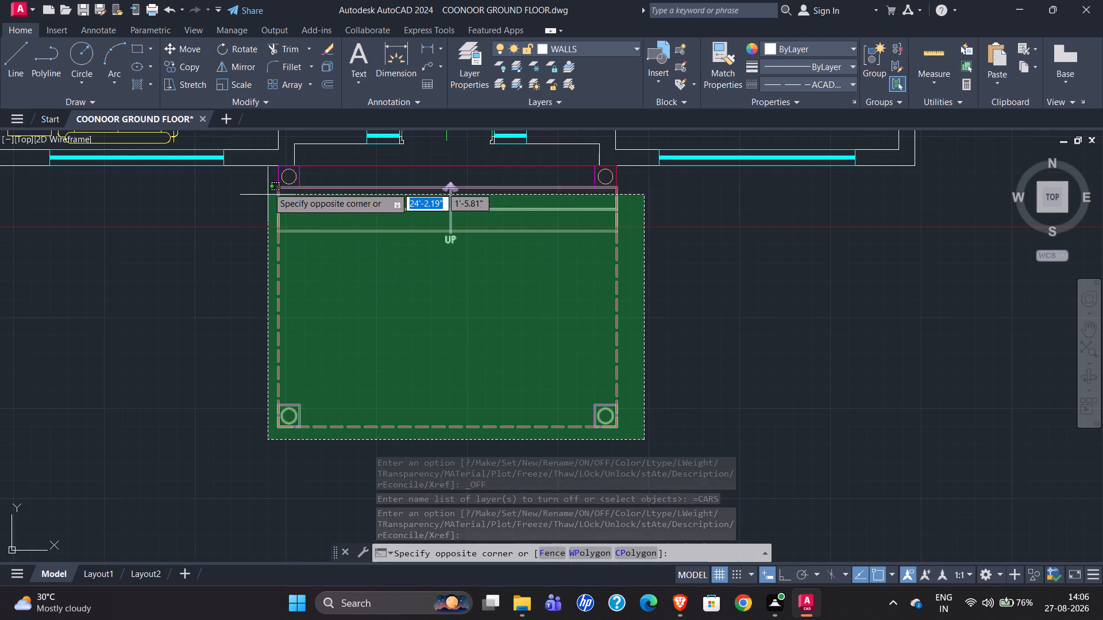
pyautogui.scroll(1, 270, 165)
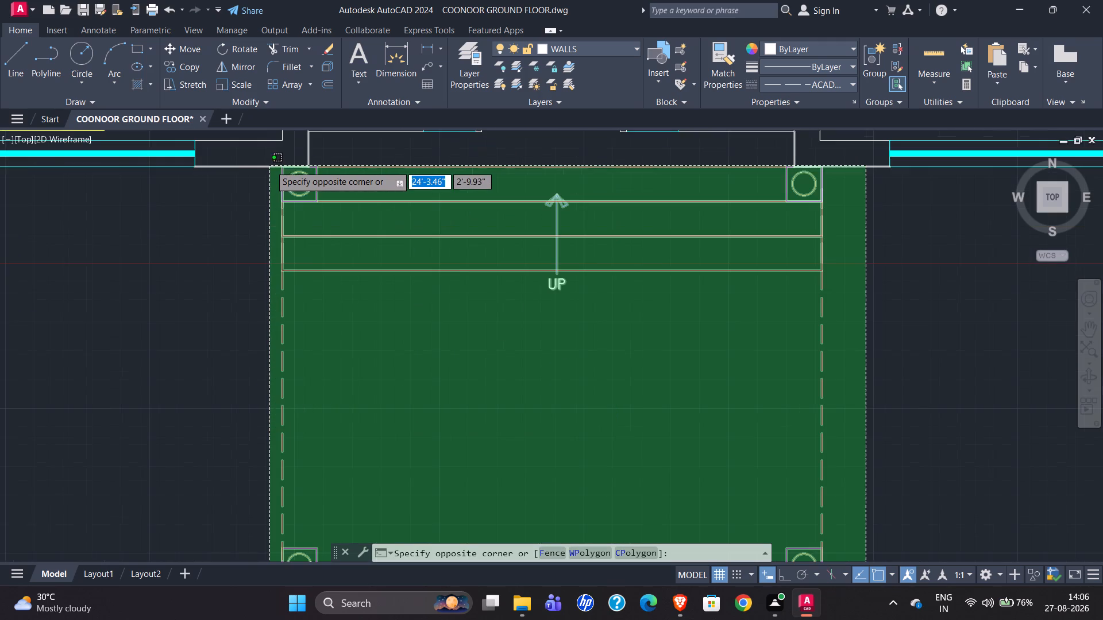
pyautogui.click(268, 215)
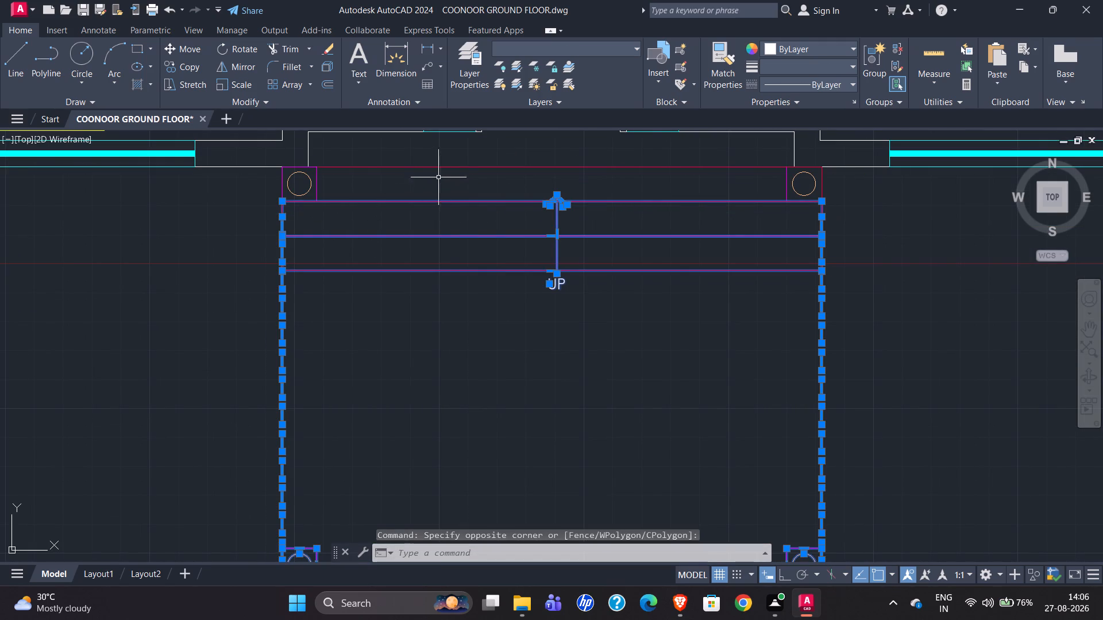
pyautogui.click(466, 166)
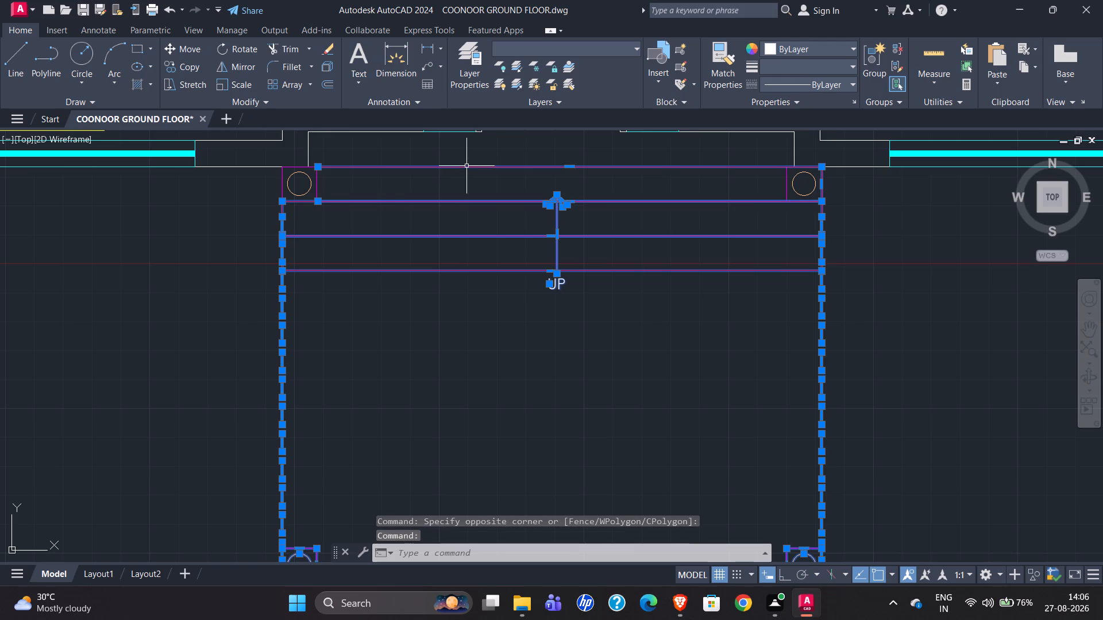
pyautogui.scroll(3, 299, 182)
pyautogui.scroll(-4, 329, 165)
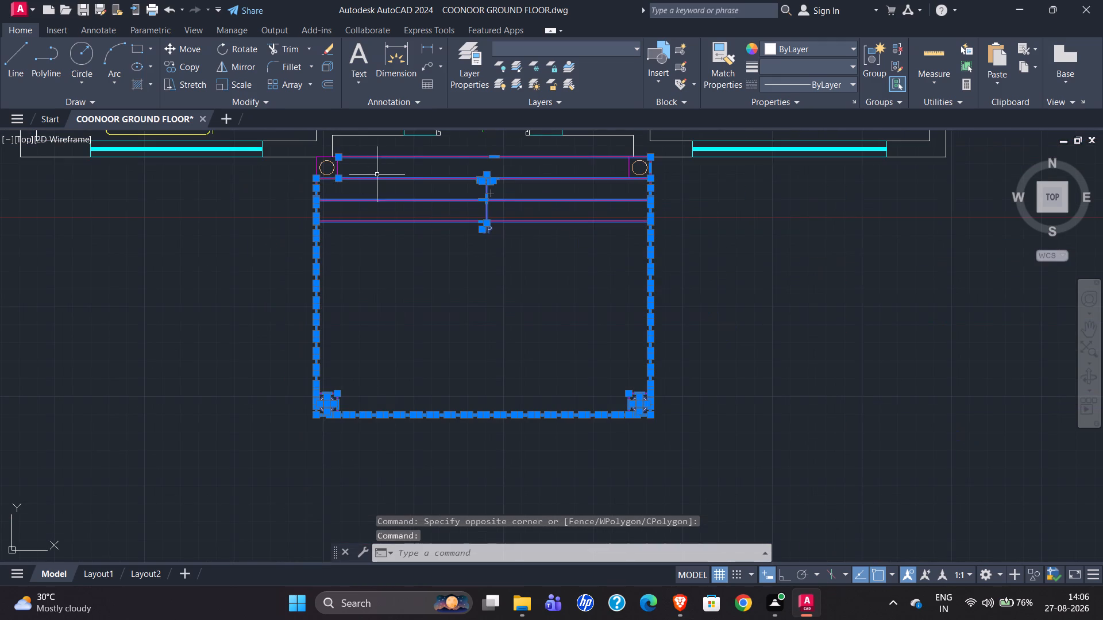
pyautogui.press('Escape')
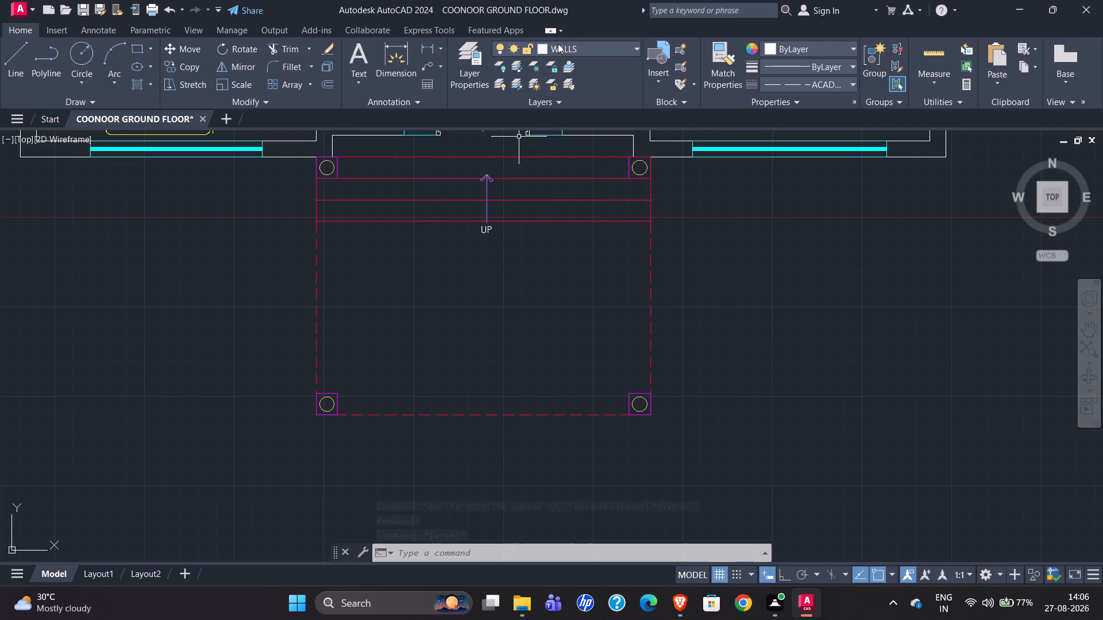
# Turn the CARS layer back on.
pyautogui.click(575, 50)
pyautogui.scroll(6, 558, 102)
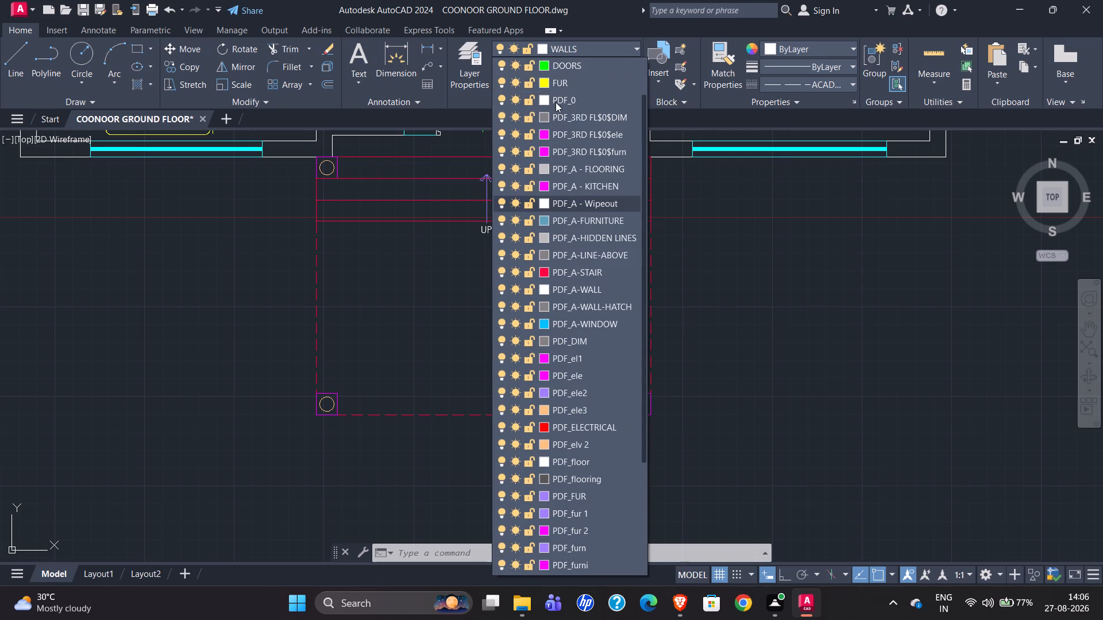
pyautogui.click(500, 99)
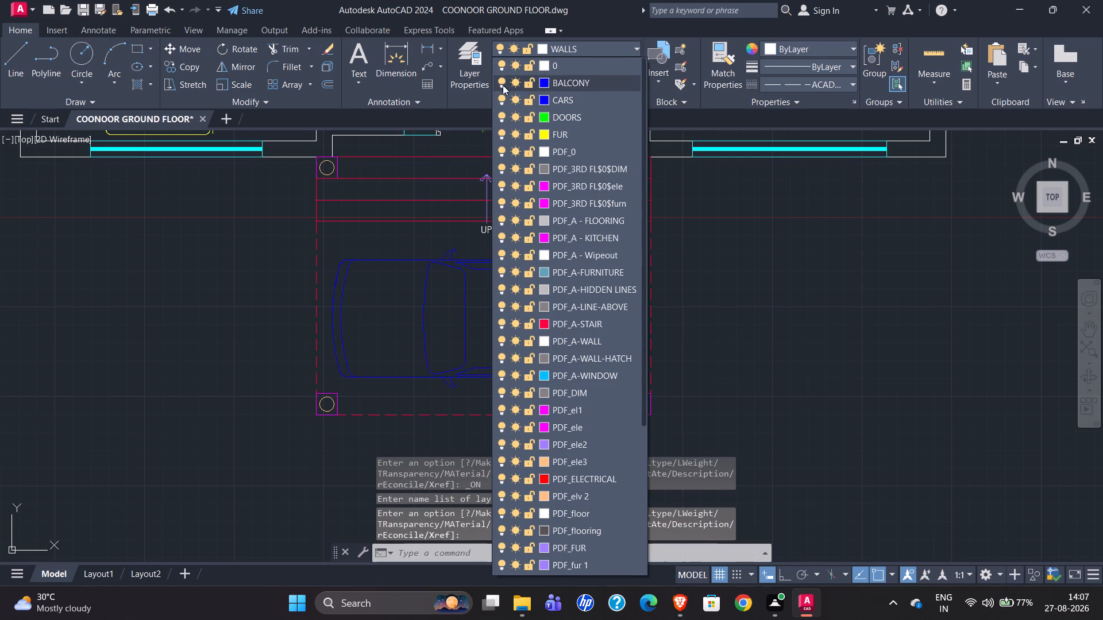
# Delete the BALCONY layer and close the layer manager.
pyautogui.rightClick(576, 85)
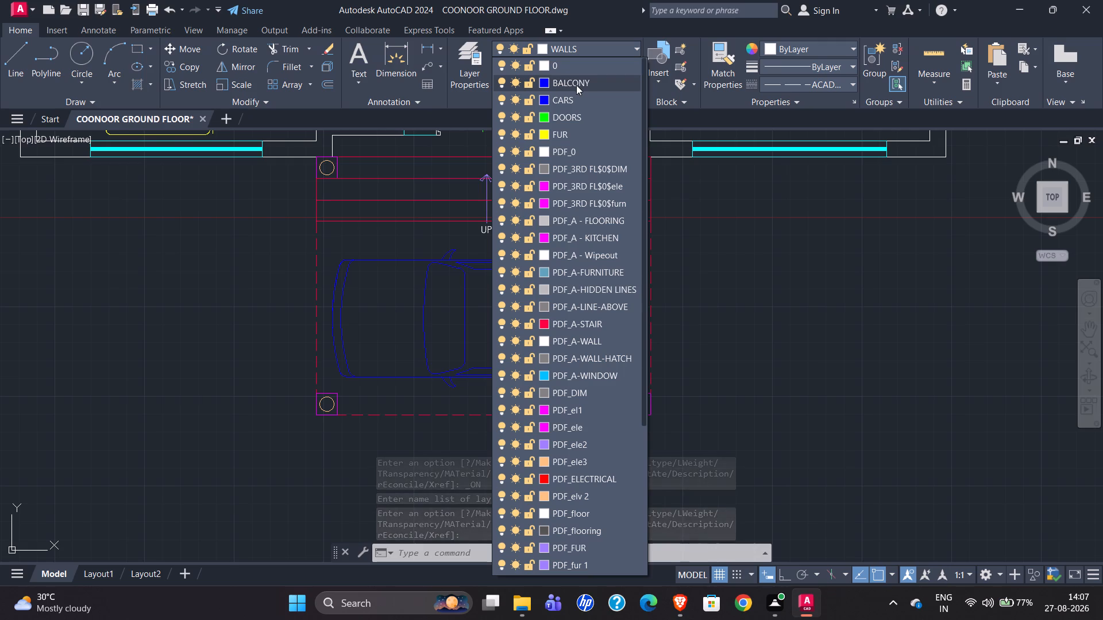
pyautogui.click(468, 74)
pyautogui.click(468, 74)
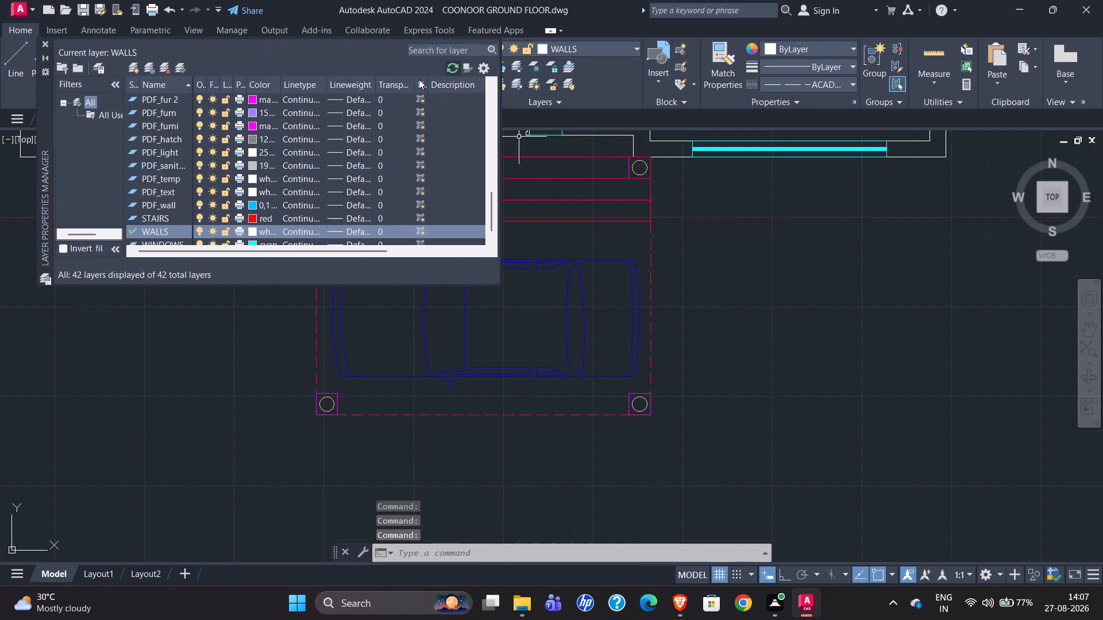
pyautogui.scroll(20, 247, 153)
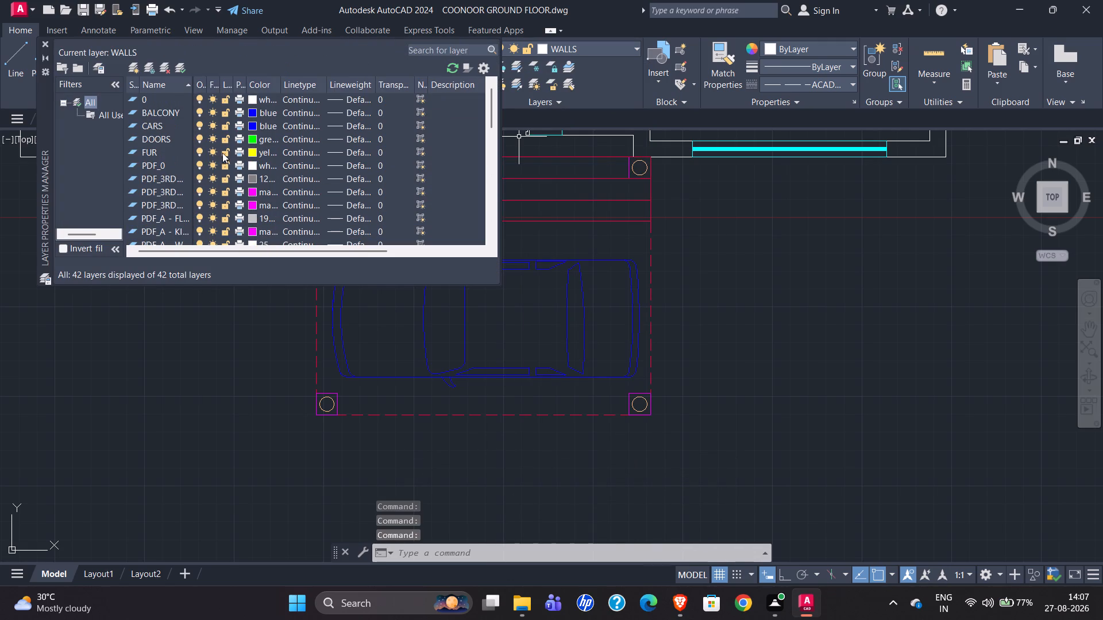
pyautogui.click(289, 109)
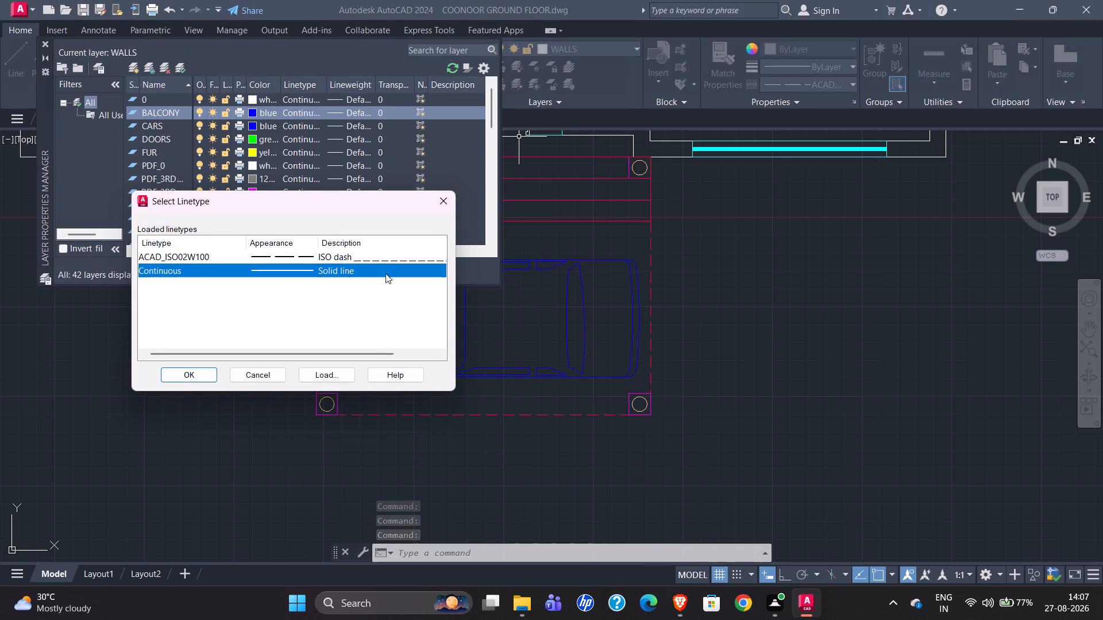
pyautogui.click(452, 205)
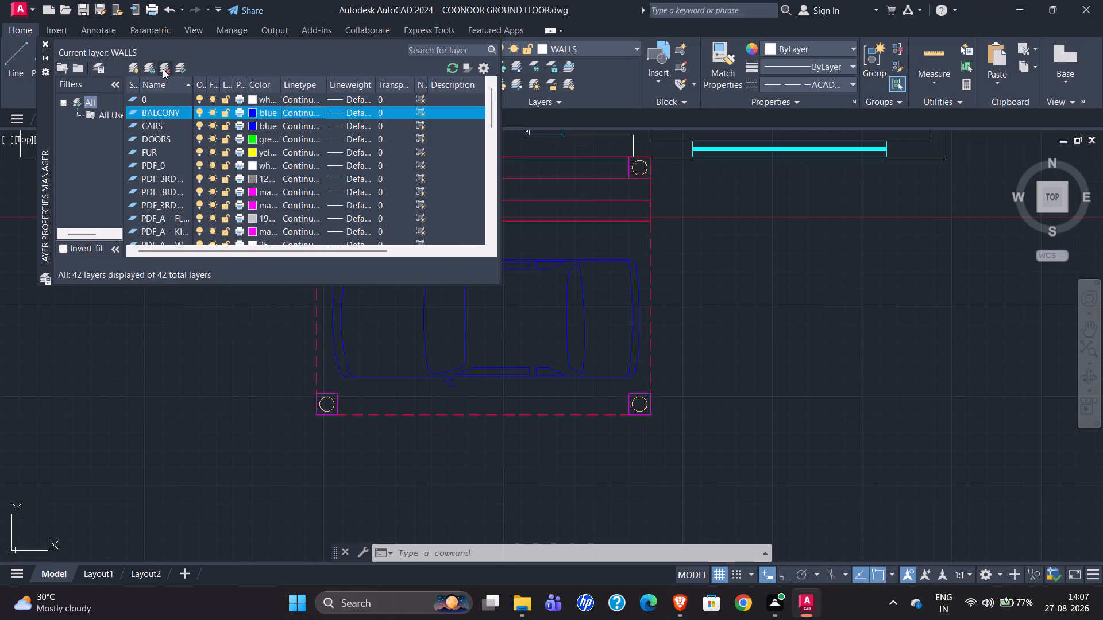
pyautogui.click(163, 69)
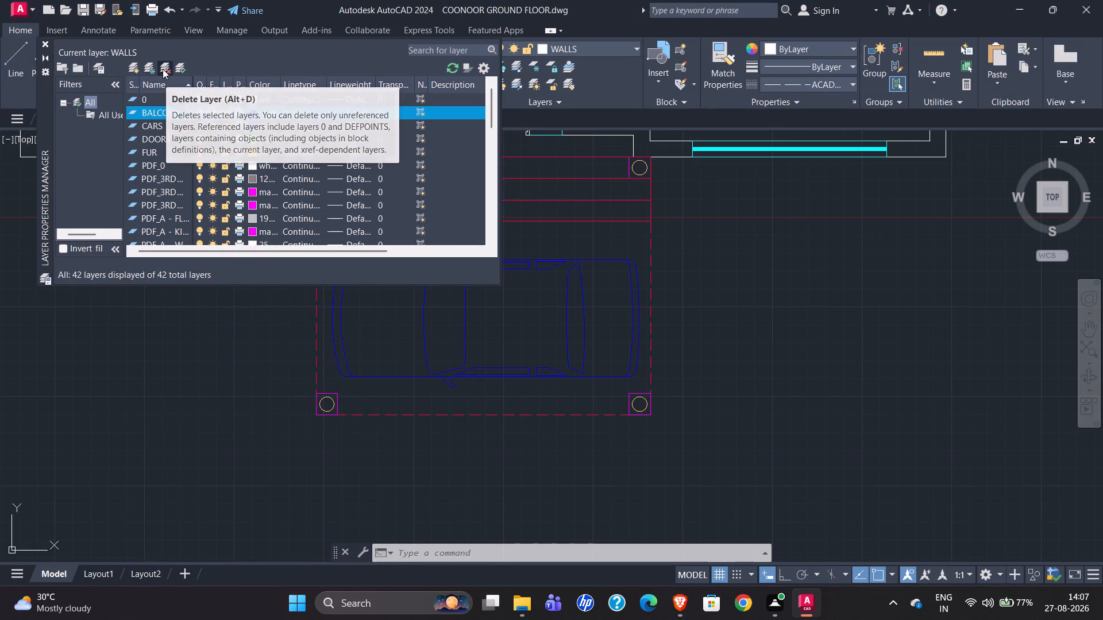
pyautogui.click(49, 46)
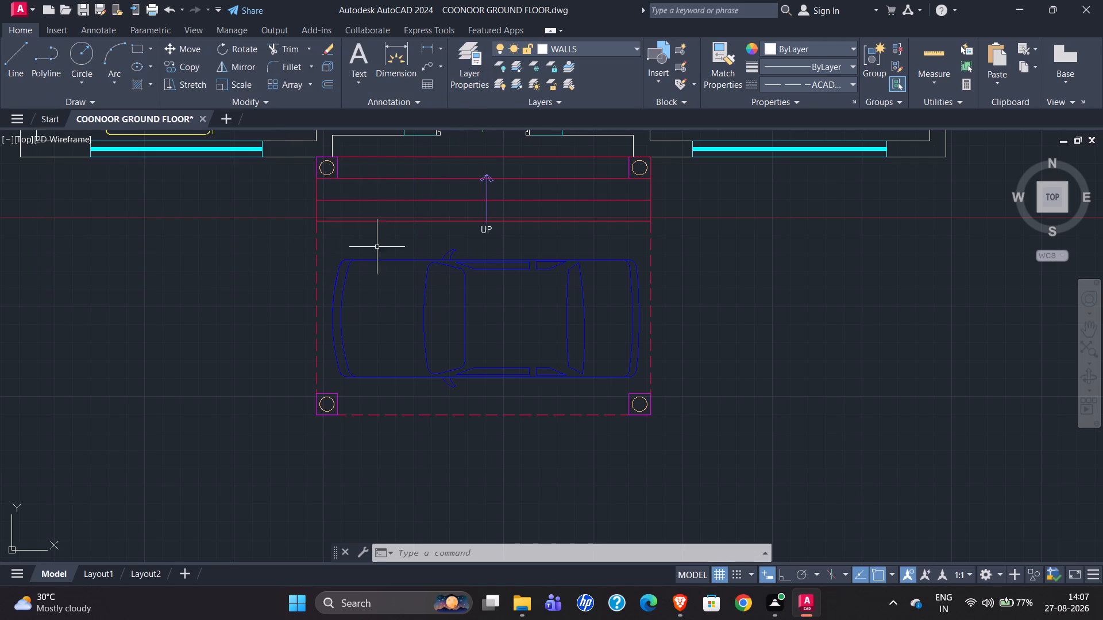
# Move the portico steps' direction arrow to layer 0 and set its colour to Magenta.
pyautogui.scroll(4, 496, 201)
pyautogui.click(425, 242)
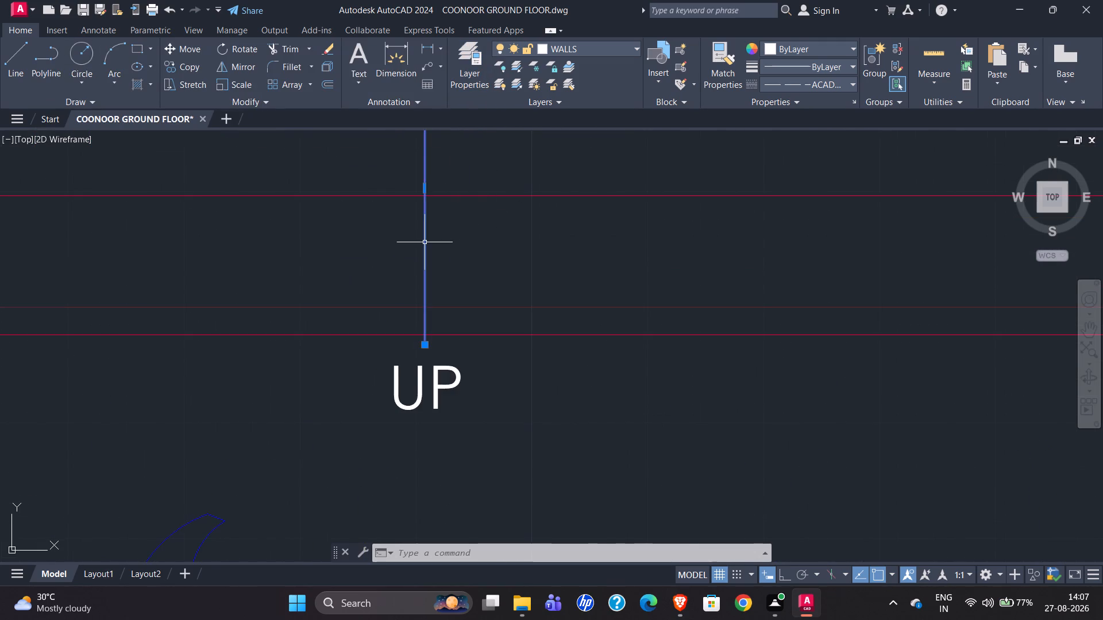
pyautogui.scroll(-7, 395, 304)
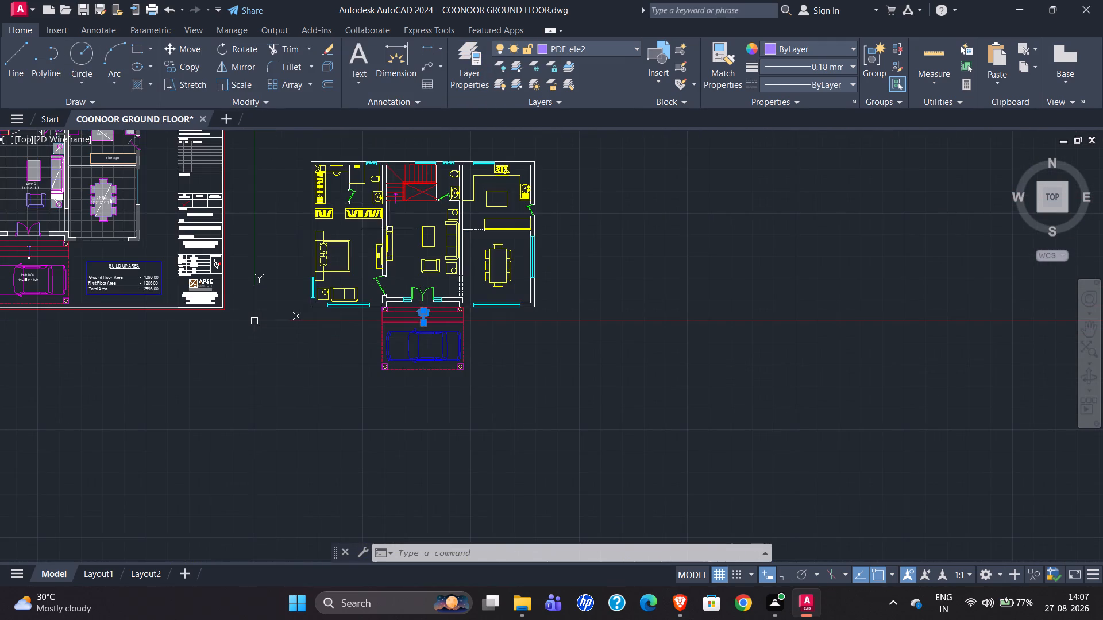
pyautogui.scroll(5, 391, 203)
pyautogui.scroll(-3, 391, 205)
pyautogui.click(804, 49)
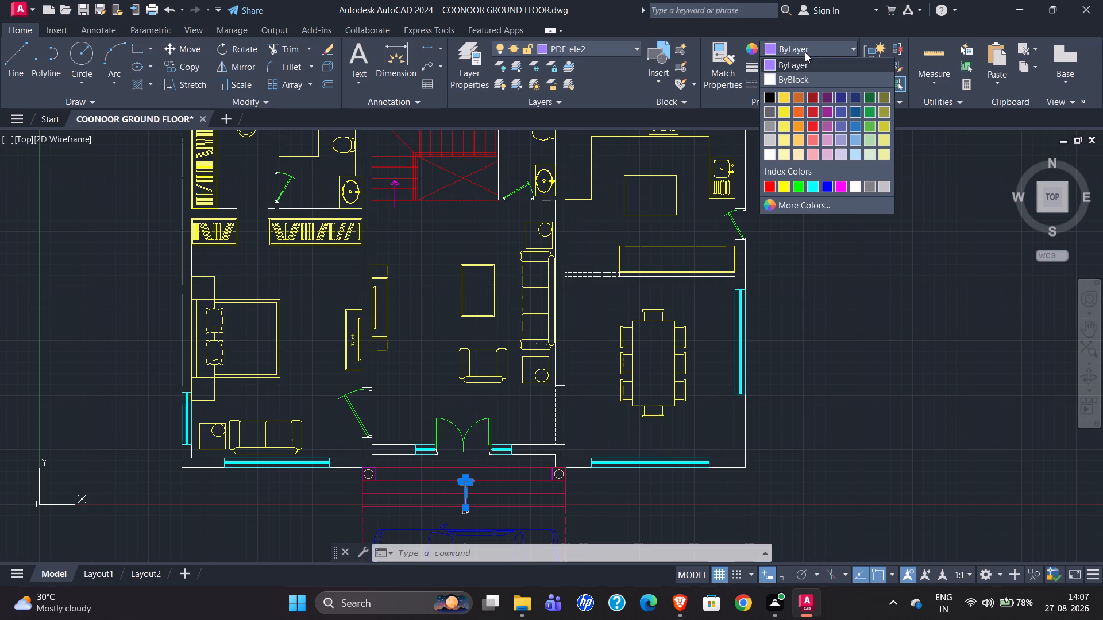
pyautogui.click(588, 50)
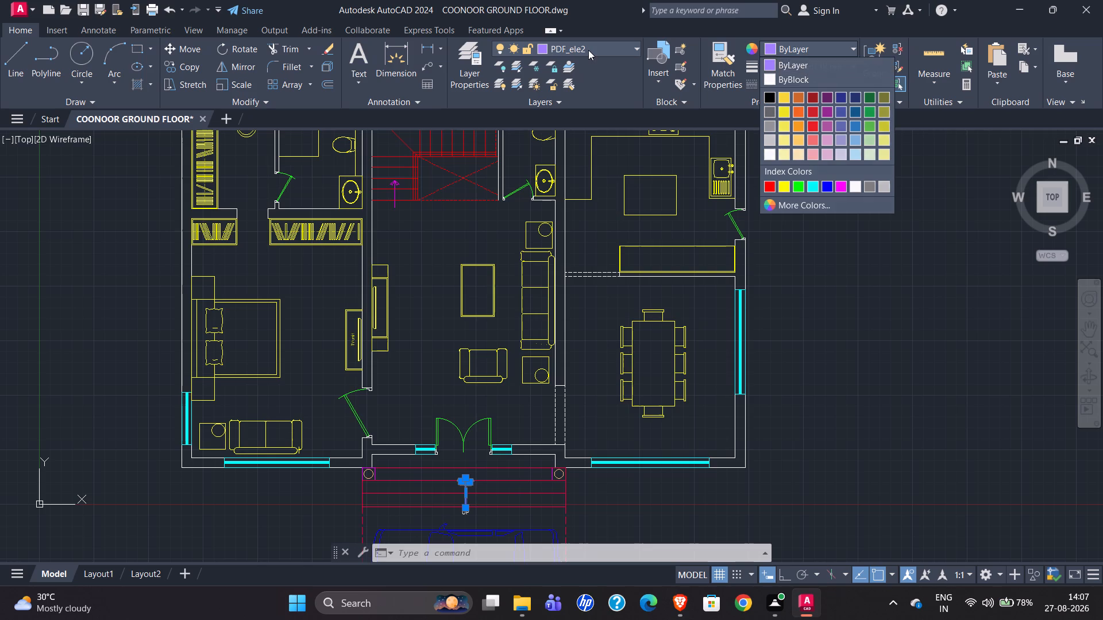
pyautogui.click(588, 50)
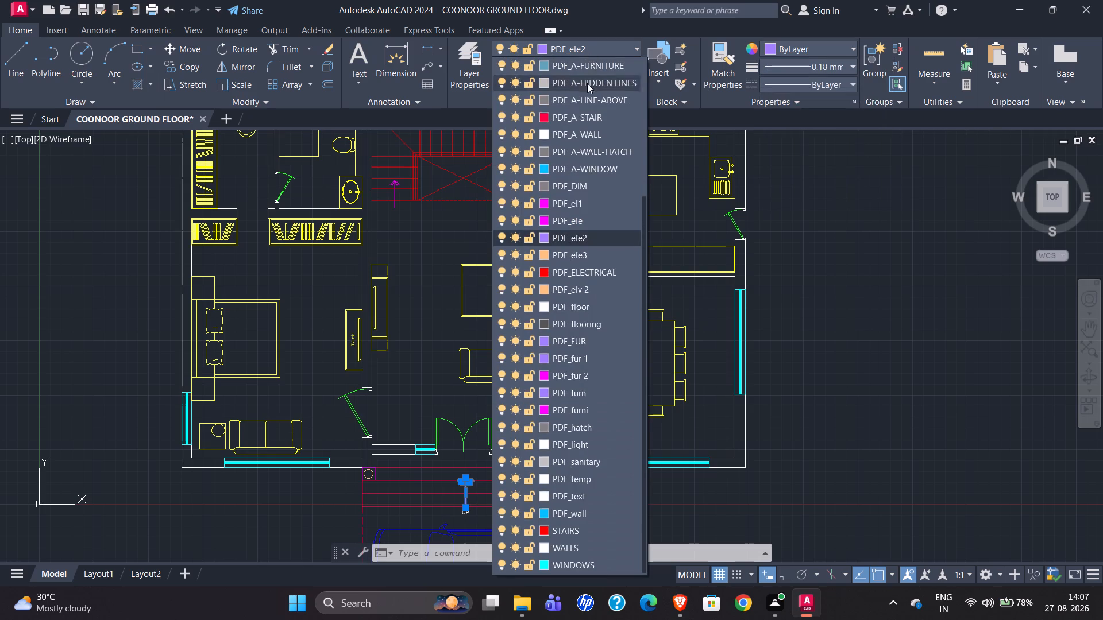
pyautogui.scroll(6, 588, 136)
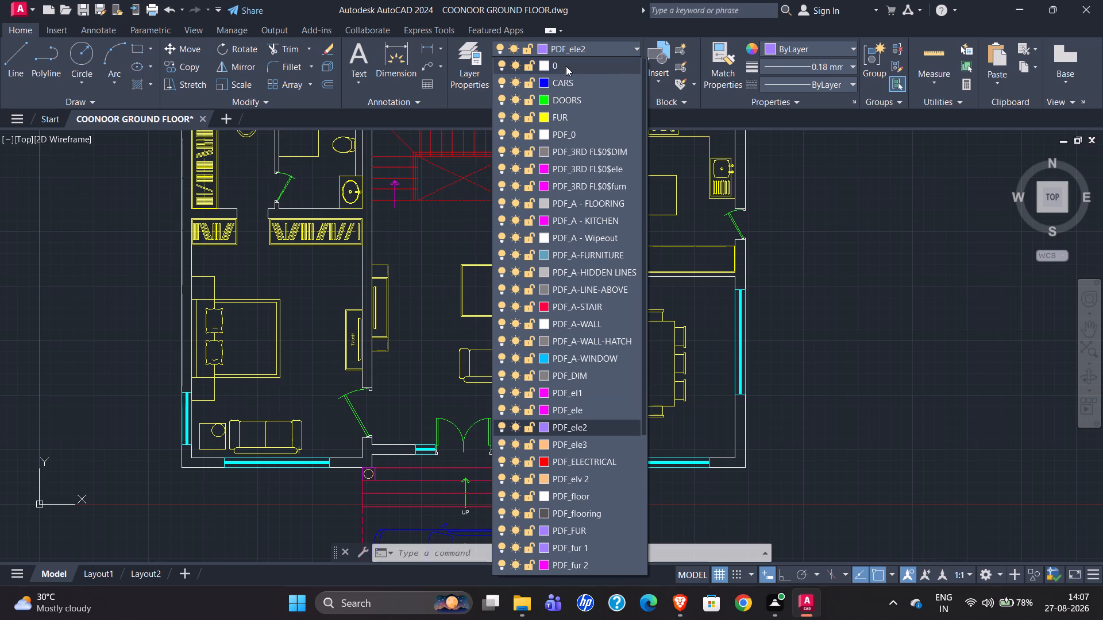
pyautogui.click(561, 60)
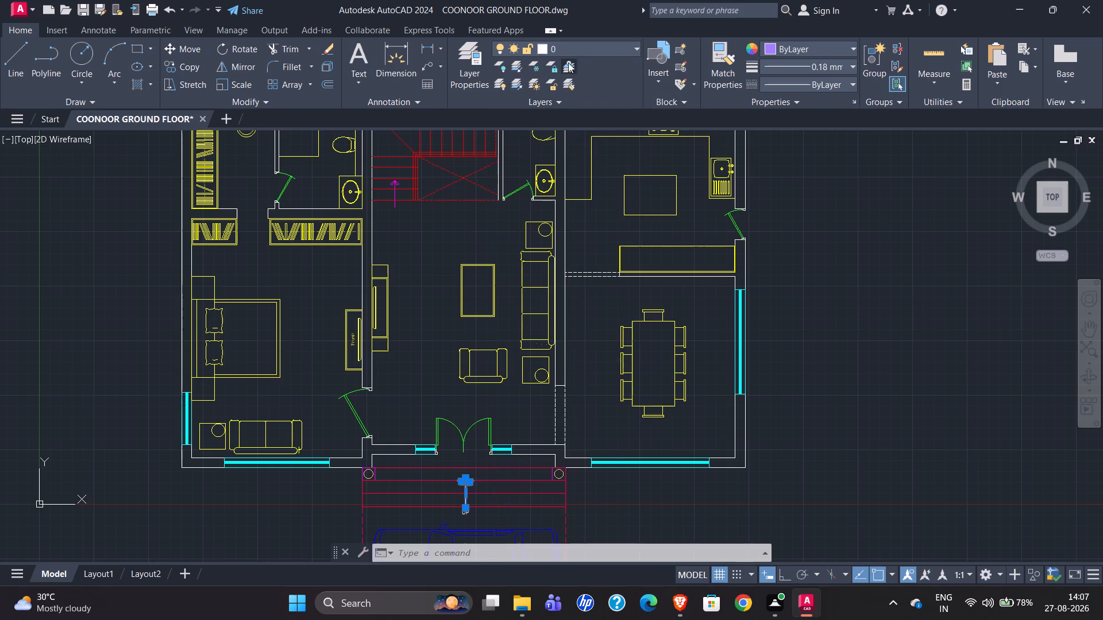
pyautogui.click(816, 45)
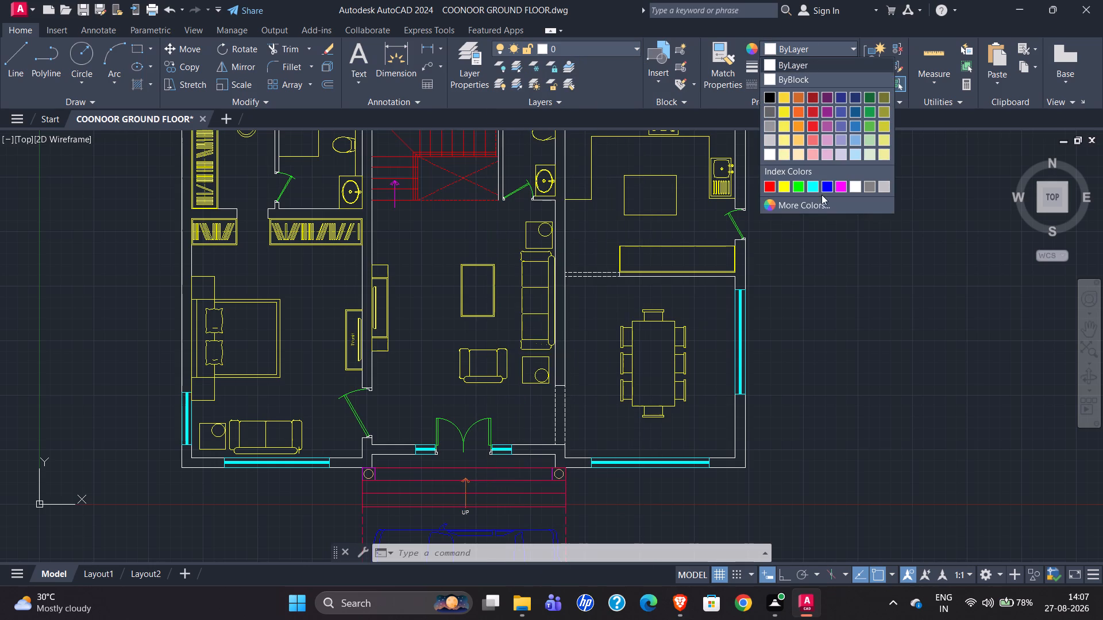
pyautogui.click(839, 191)
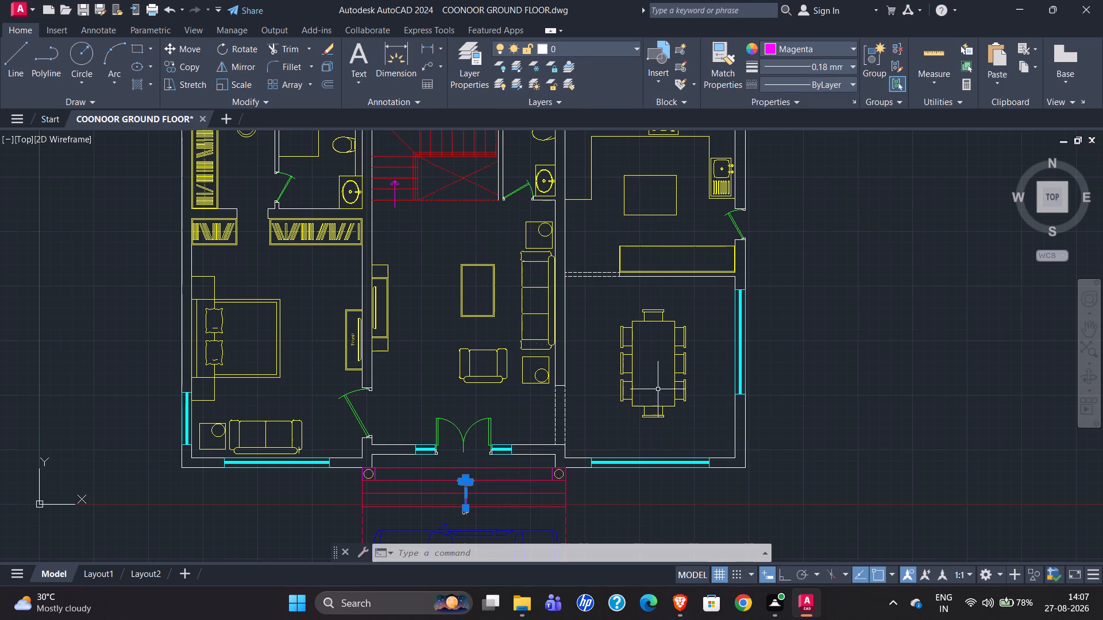
pyautogui.press('Escape')
# Delete the UP label below the portico steps' direction arrow.
pyautogui.scroll(4, 382, 192)
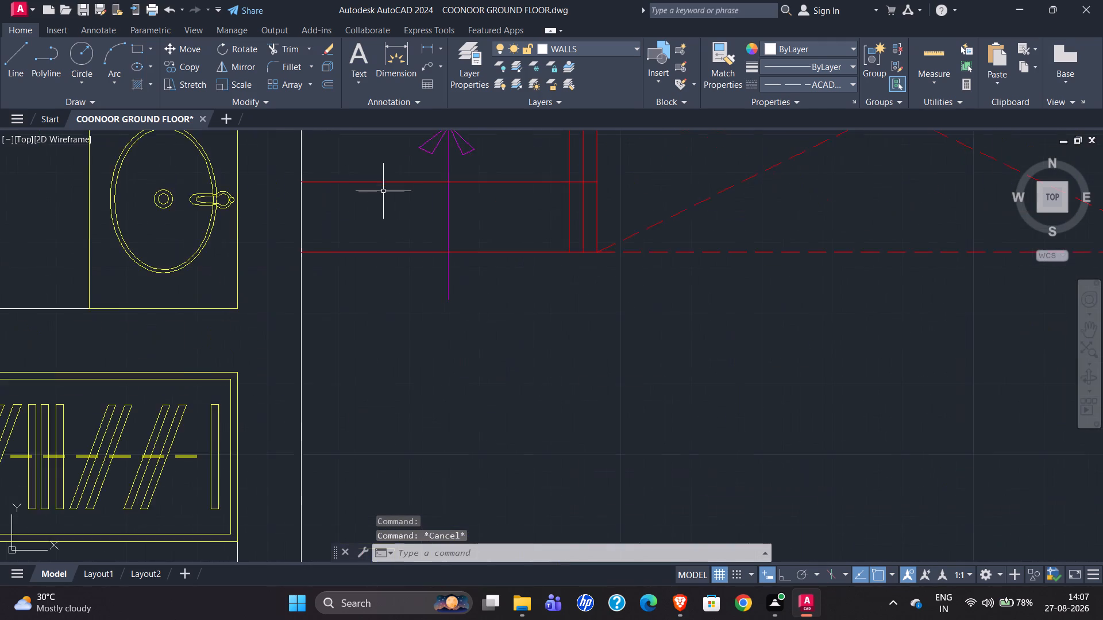
pyautogui.scroll(-3, 384, 193)
pyautogui.scroll(-2, 515, 278)
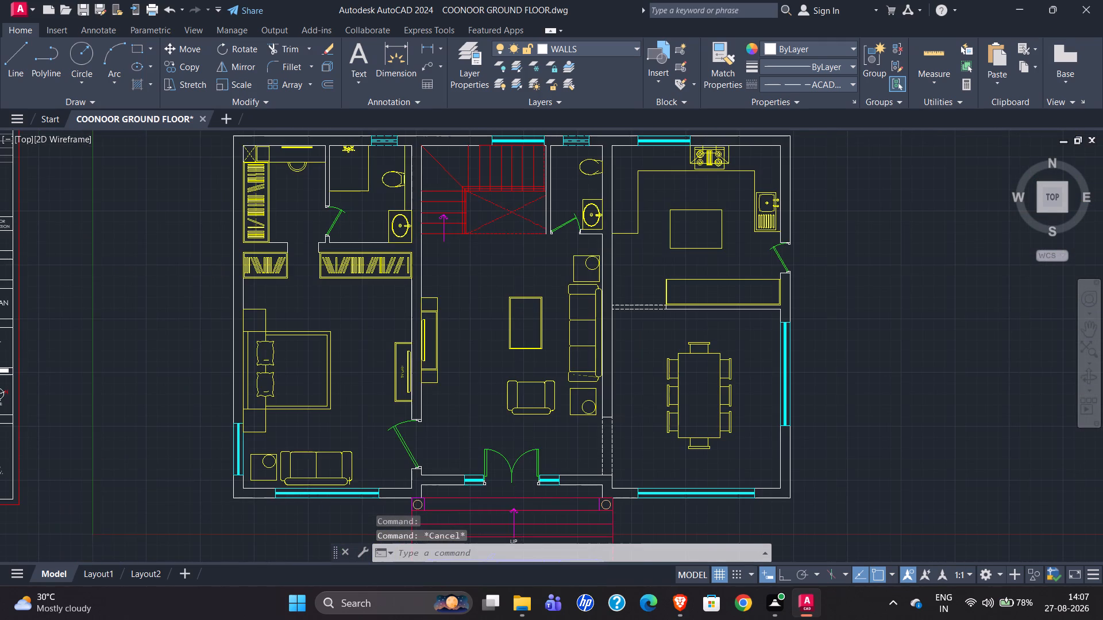
pyautogui.scroll(5, 519, 458)
pyautogui.click(502, 436)
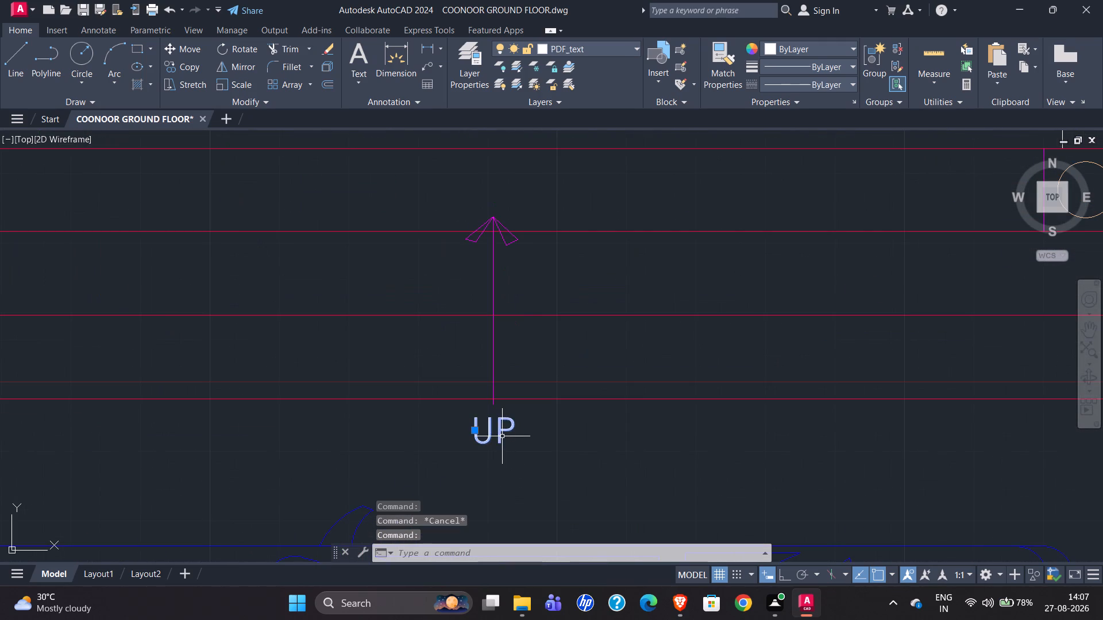
pyautogui.press('Delete')
# Examine the redrawn ground floor plan against the reference sheet's rooms, fills and labels.
pyautogui.scroll(-3, 519, 433)
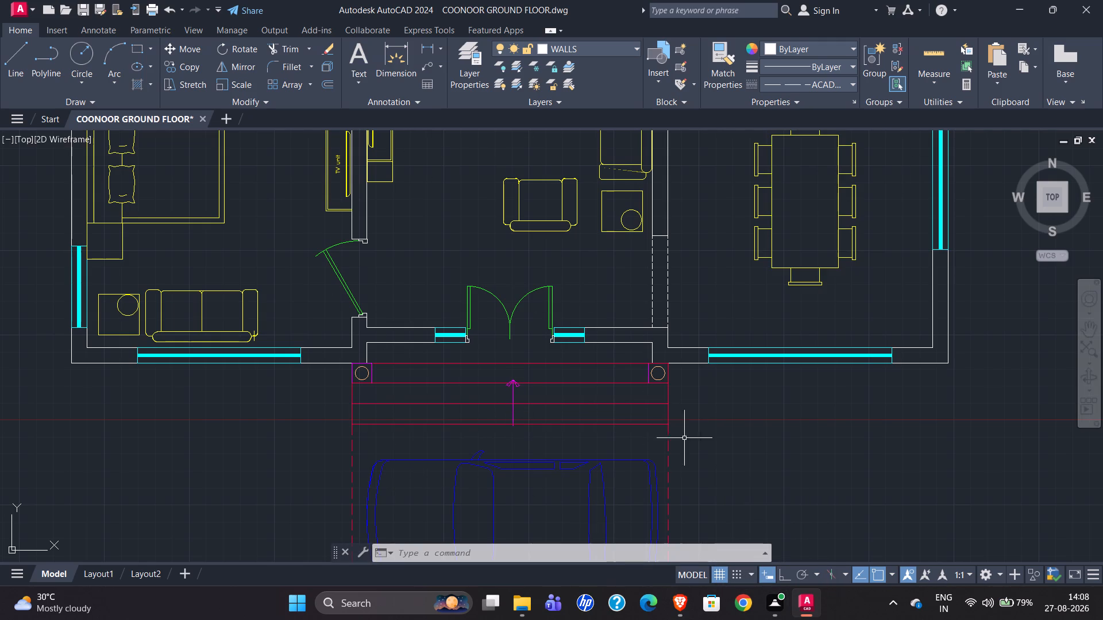
pyautogui.scroll(-2, 636, 427)
pyautogui.scroll(3, 649, 175)
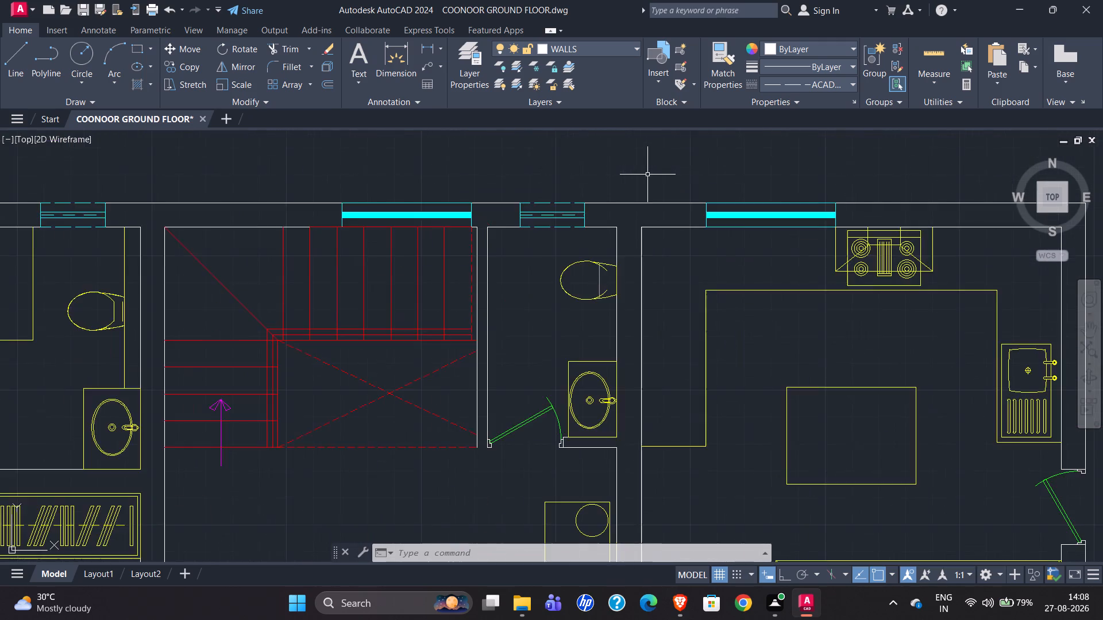
pyautogui.scroll(-3, 686, 185)
pyautogui.scroll(-1, 765, 223)
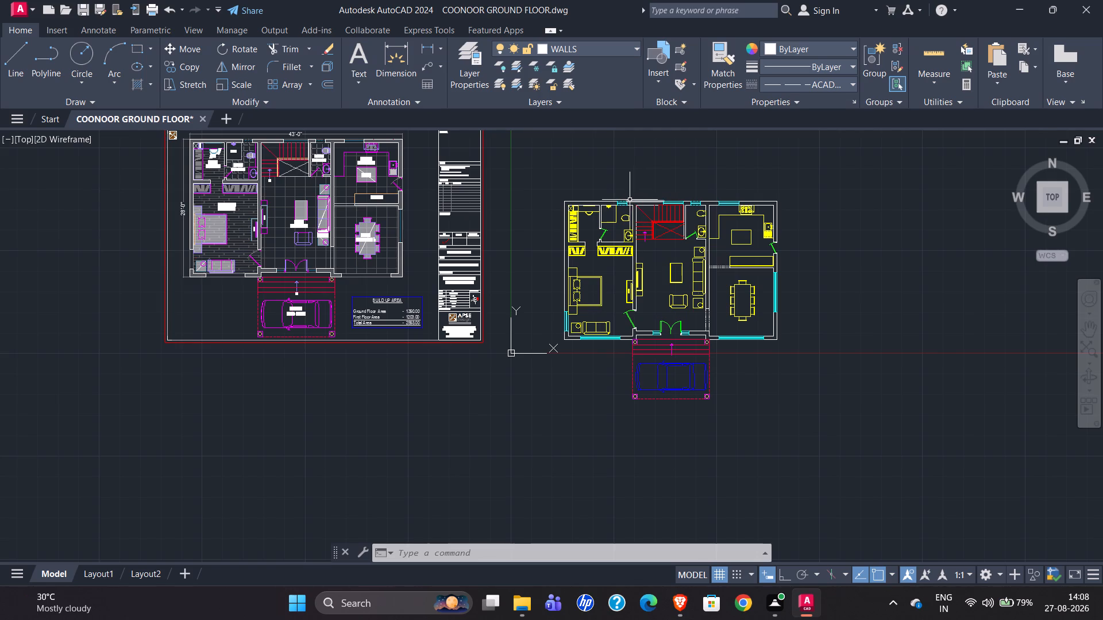
pyautogui.scroll(-1, 580, 321)
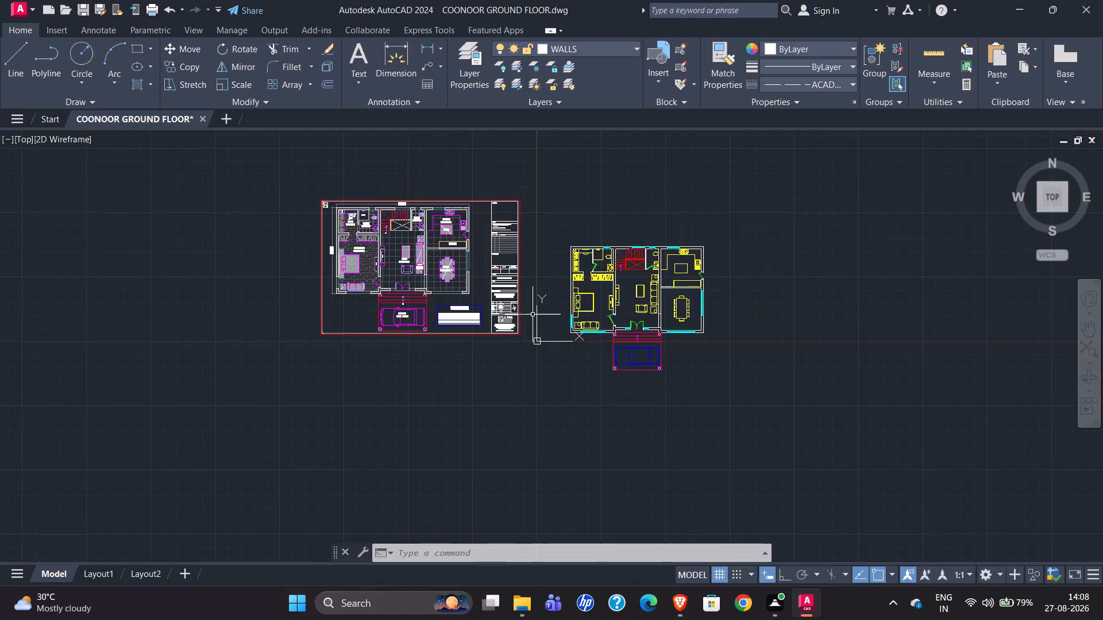
pyautogui.scroll(3, 323, 210)
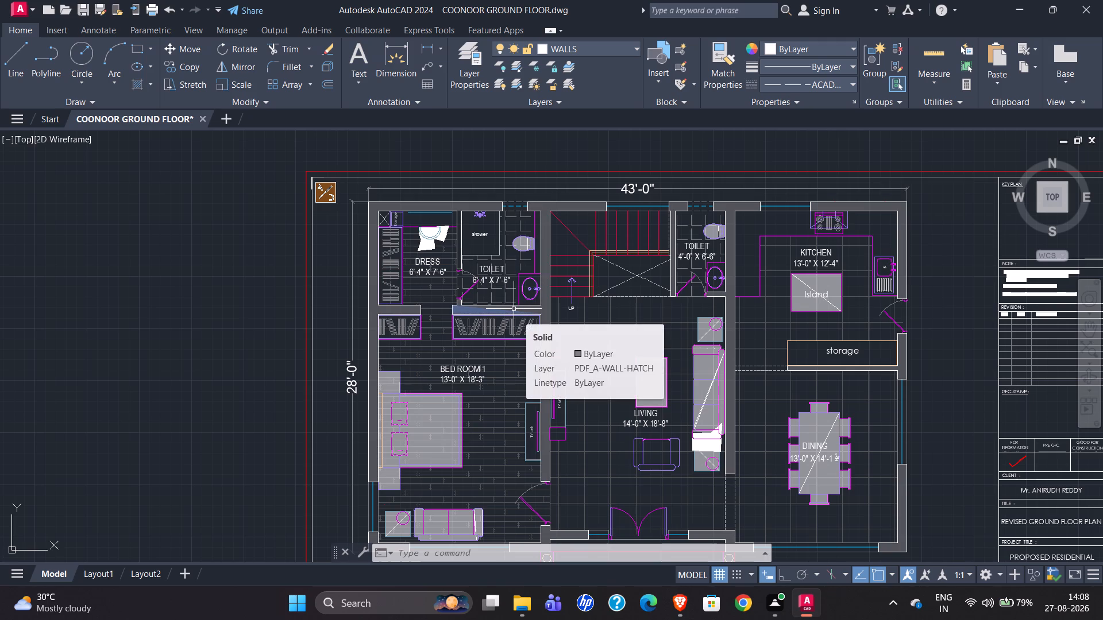
pyautogui.scroll(-1, 212, 225)
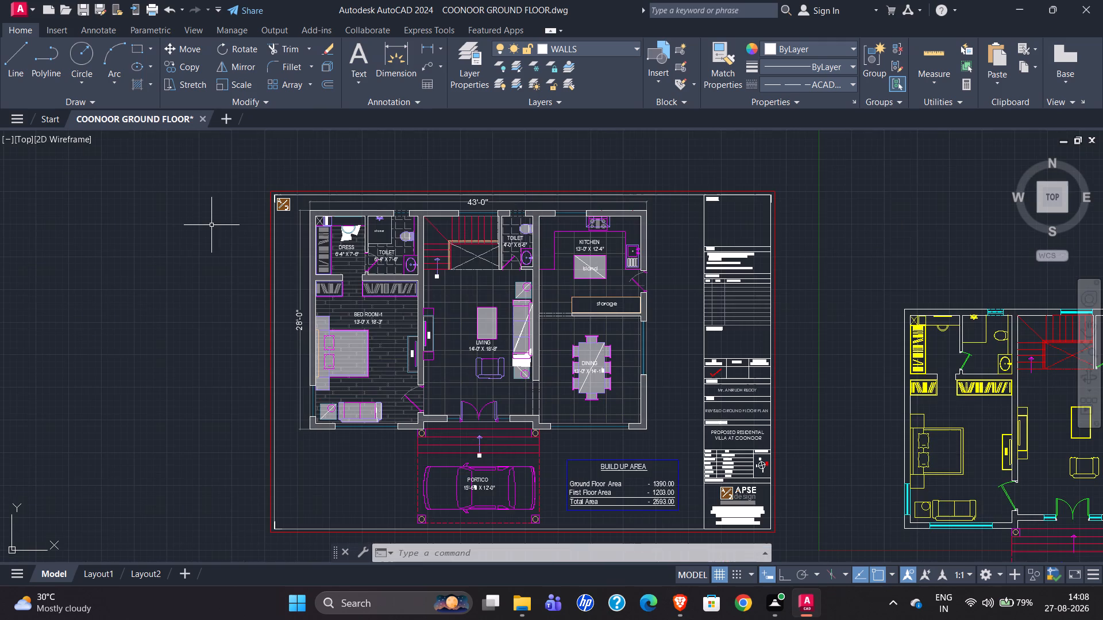
pyautogui.scroll(3, 950, 479)
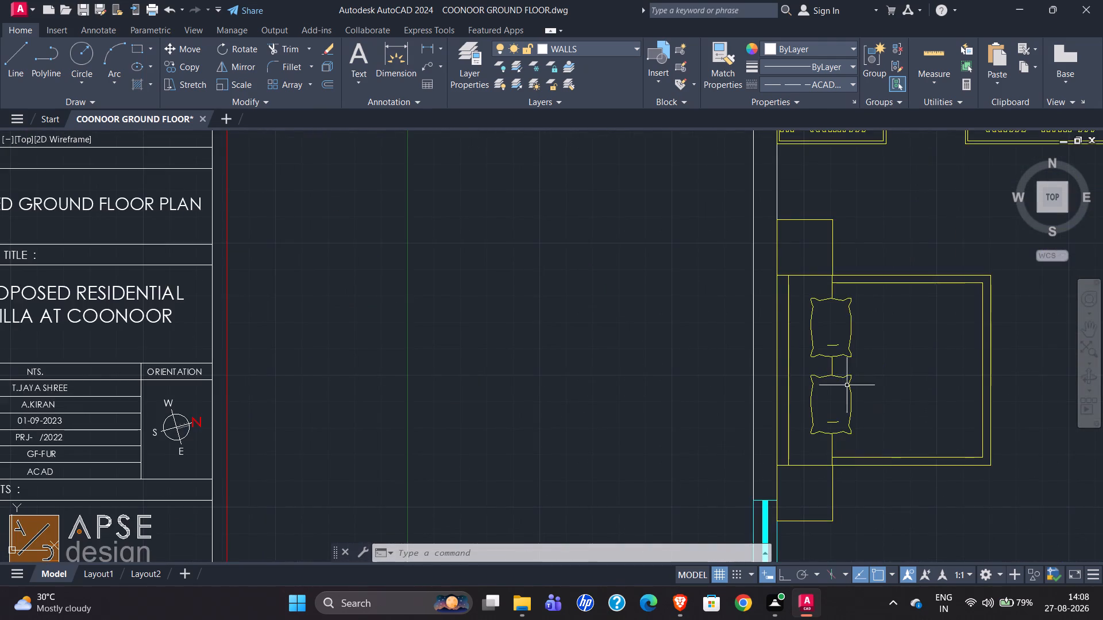
pyautogui.scroll(-3, 761, 378)
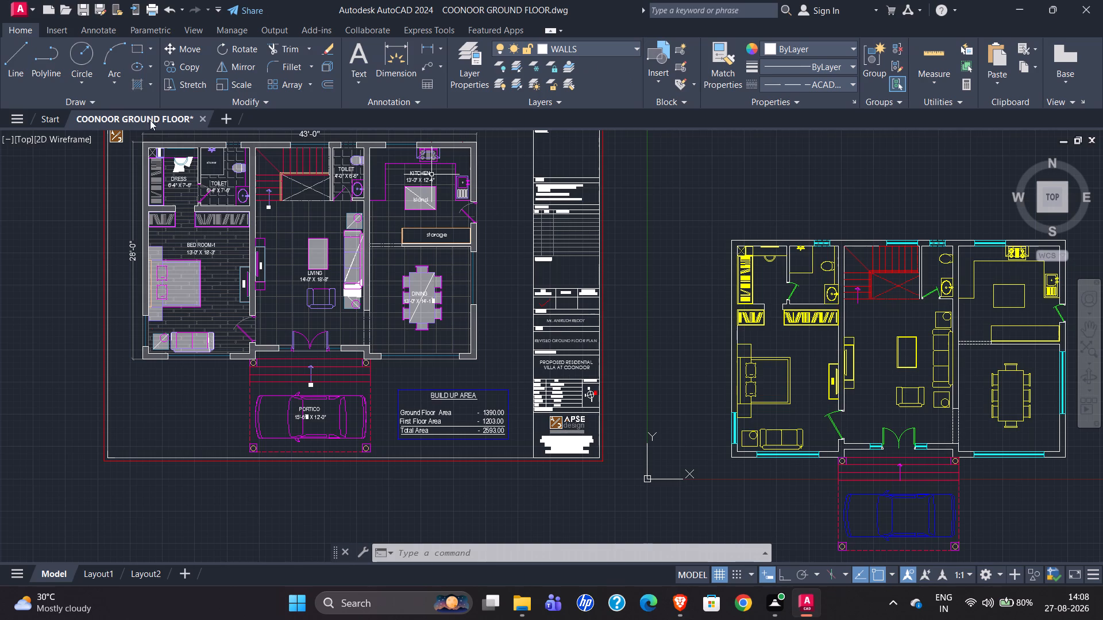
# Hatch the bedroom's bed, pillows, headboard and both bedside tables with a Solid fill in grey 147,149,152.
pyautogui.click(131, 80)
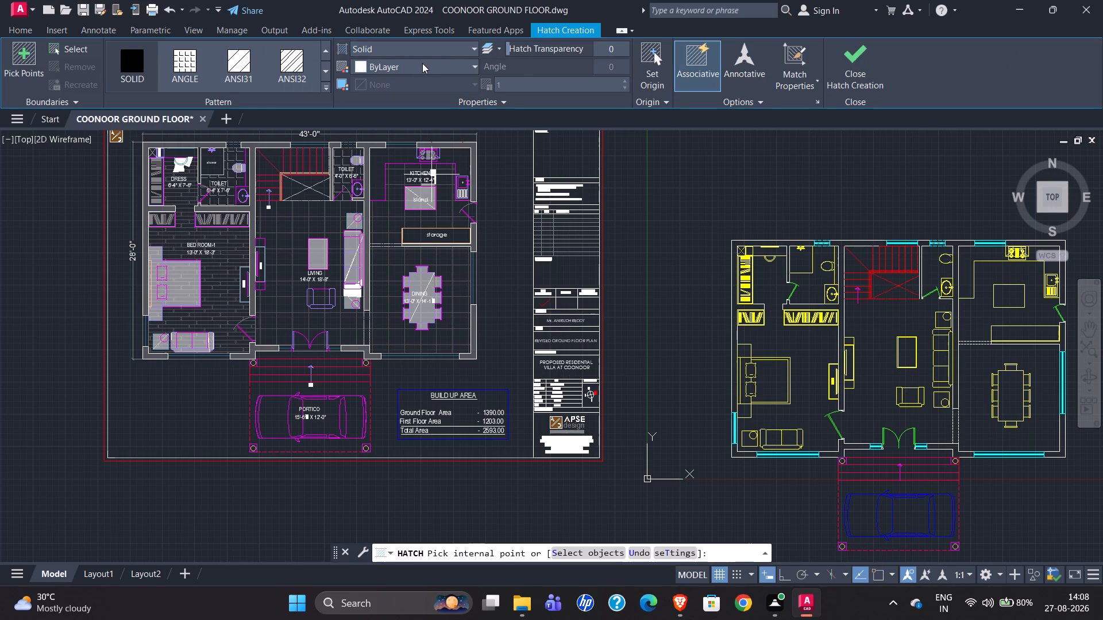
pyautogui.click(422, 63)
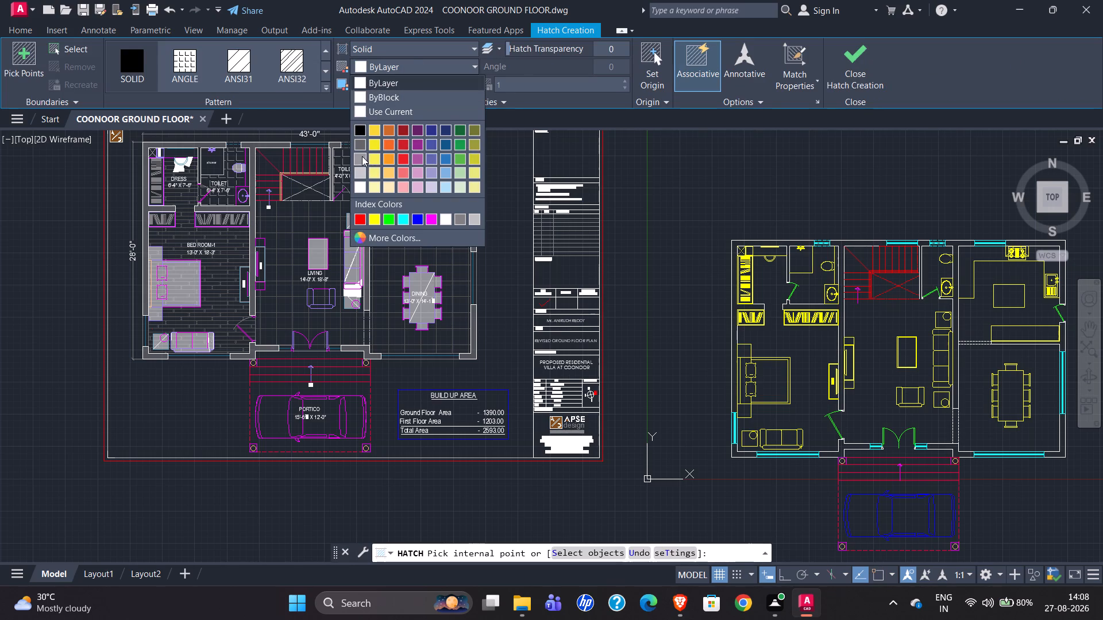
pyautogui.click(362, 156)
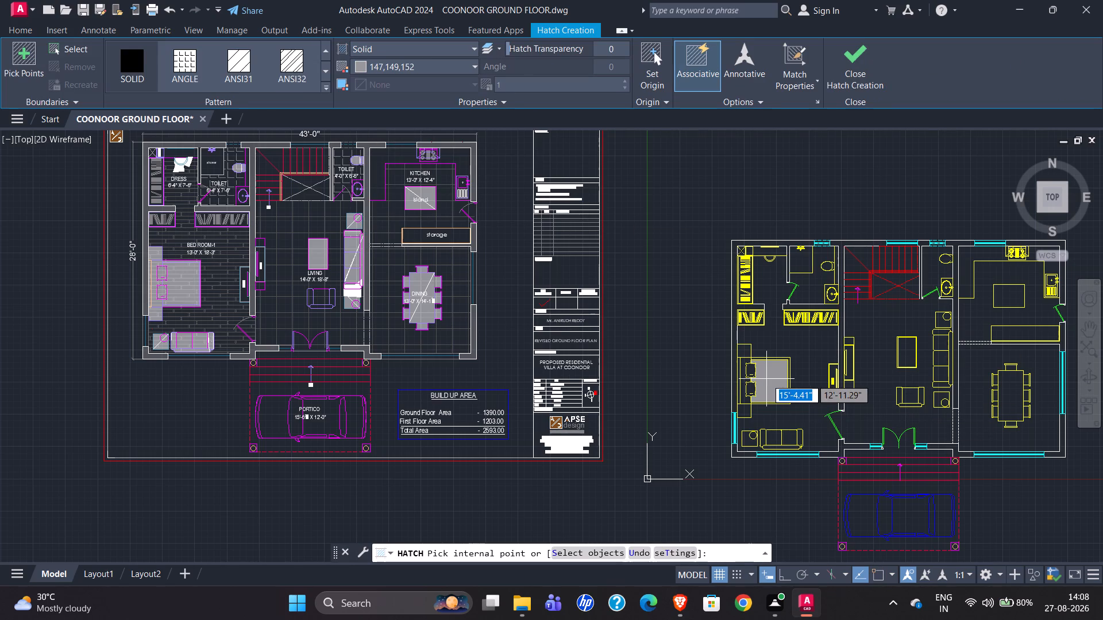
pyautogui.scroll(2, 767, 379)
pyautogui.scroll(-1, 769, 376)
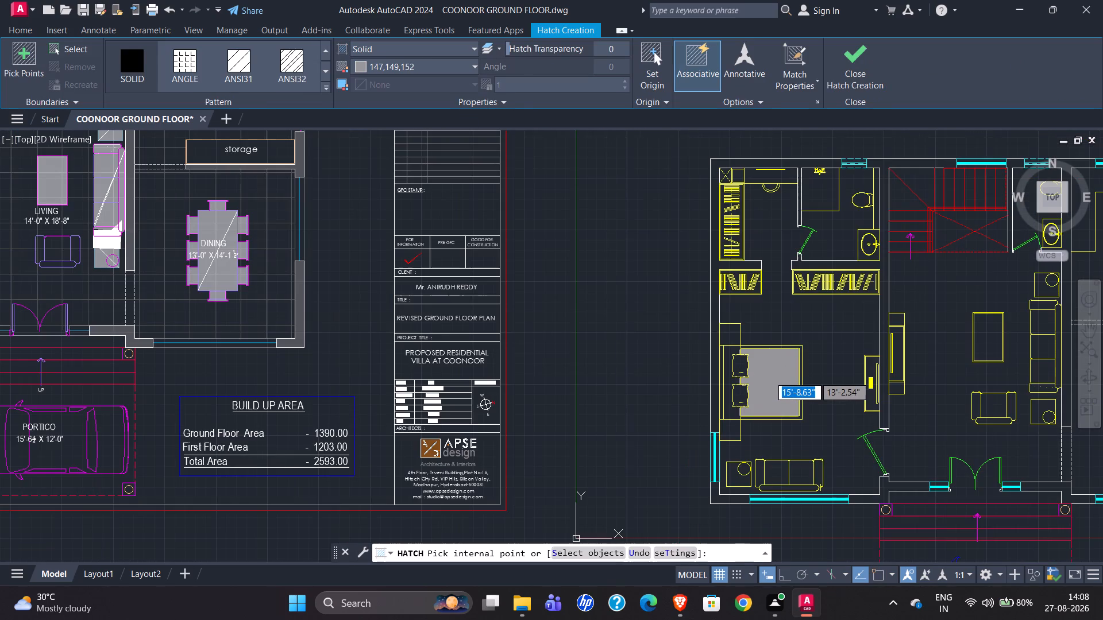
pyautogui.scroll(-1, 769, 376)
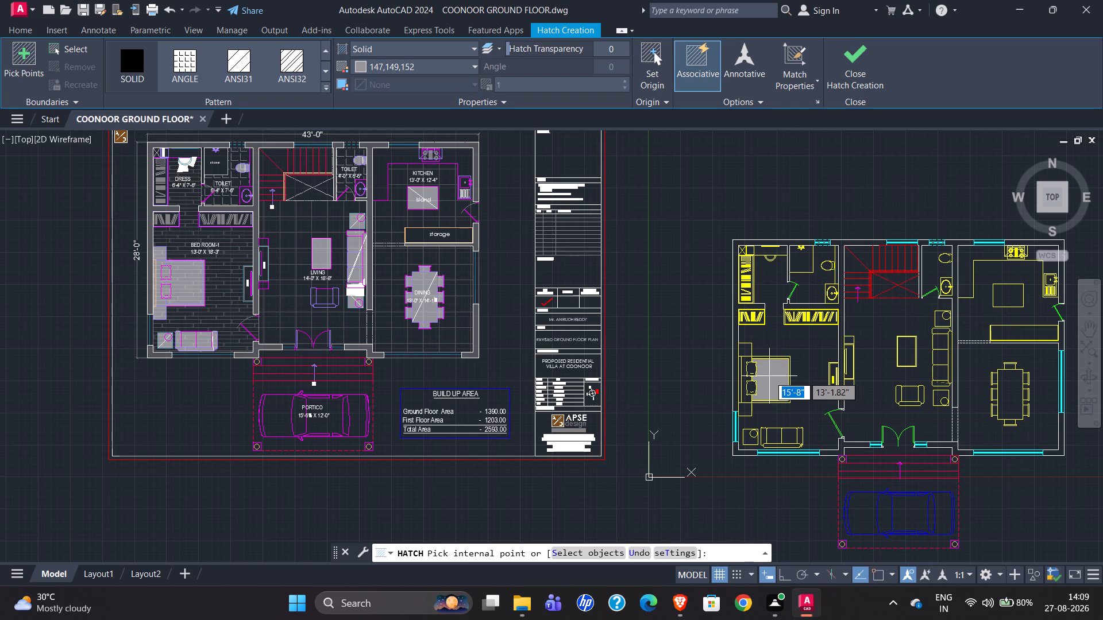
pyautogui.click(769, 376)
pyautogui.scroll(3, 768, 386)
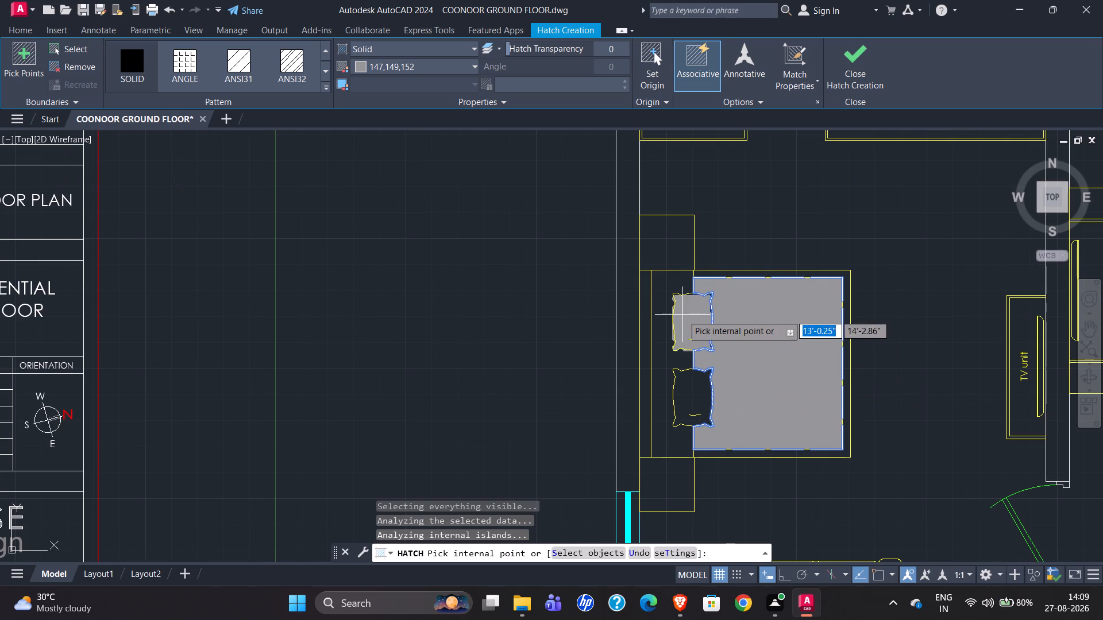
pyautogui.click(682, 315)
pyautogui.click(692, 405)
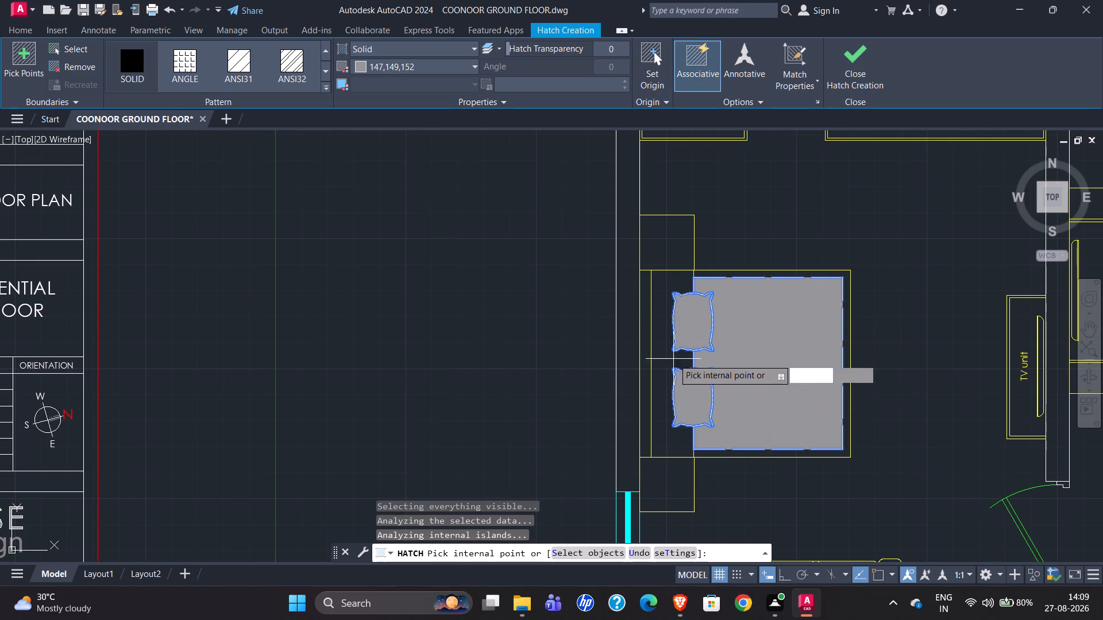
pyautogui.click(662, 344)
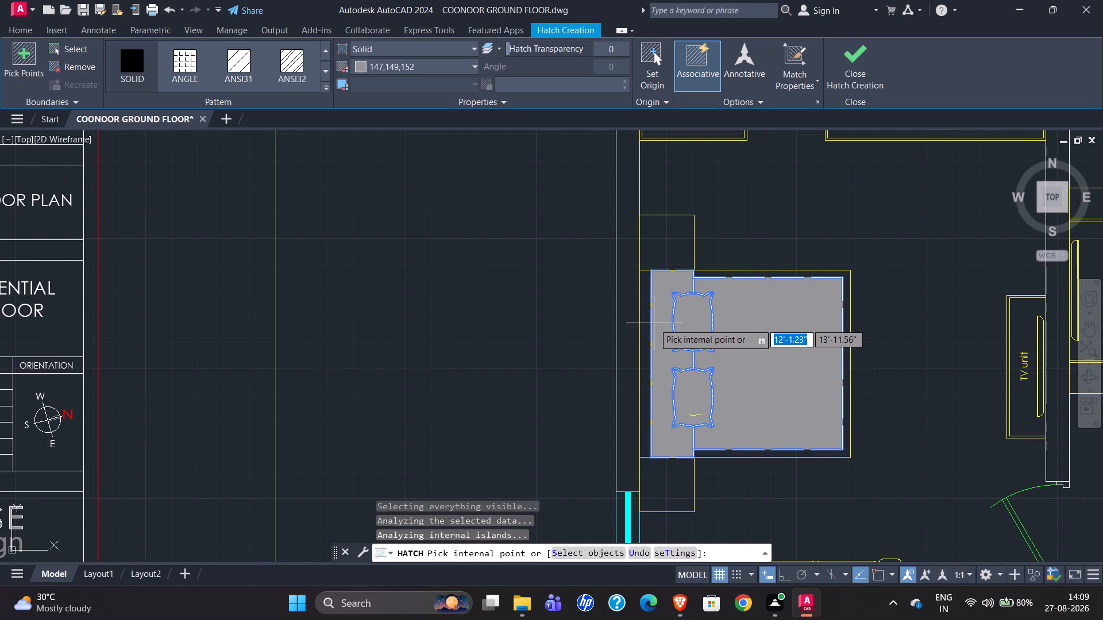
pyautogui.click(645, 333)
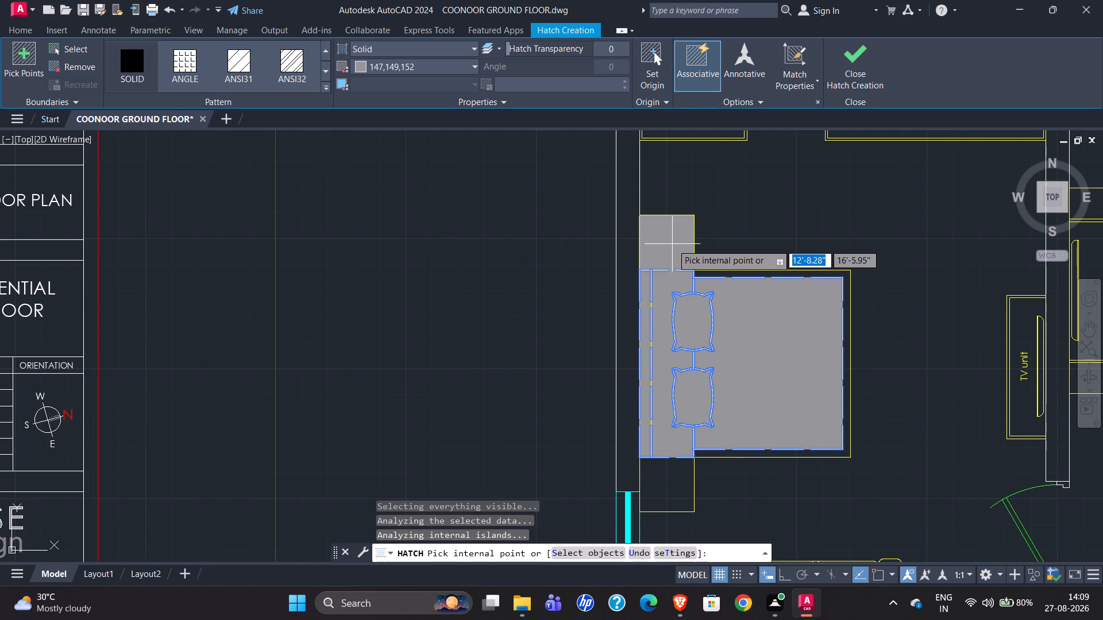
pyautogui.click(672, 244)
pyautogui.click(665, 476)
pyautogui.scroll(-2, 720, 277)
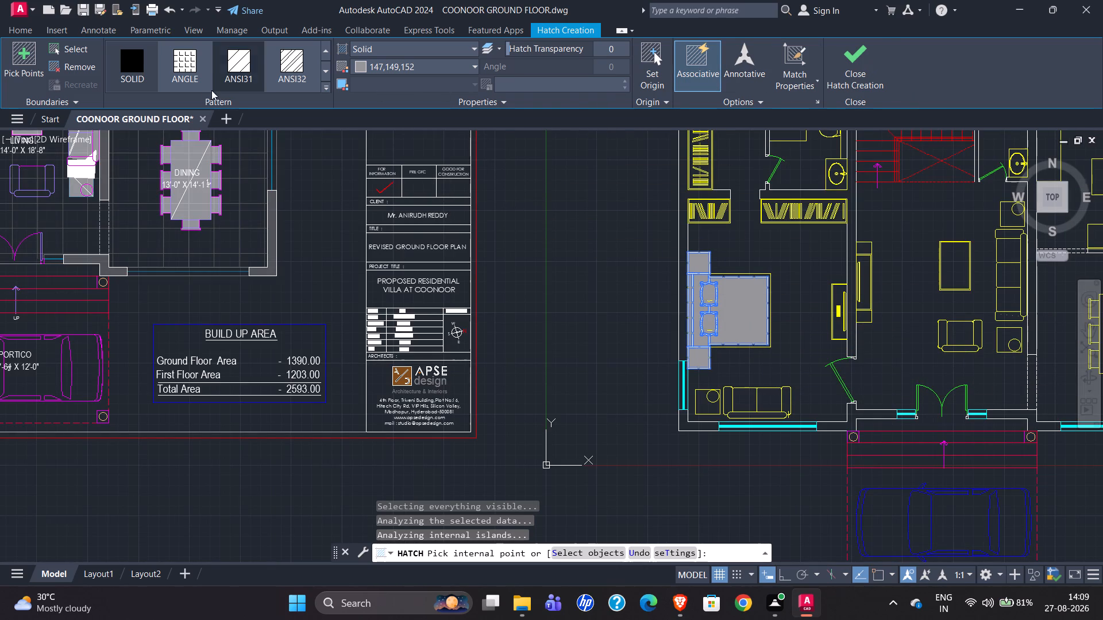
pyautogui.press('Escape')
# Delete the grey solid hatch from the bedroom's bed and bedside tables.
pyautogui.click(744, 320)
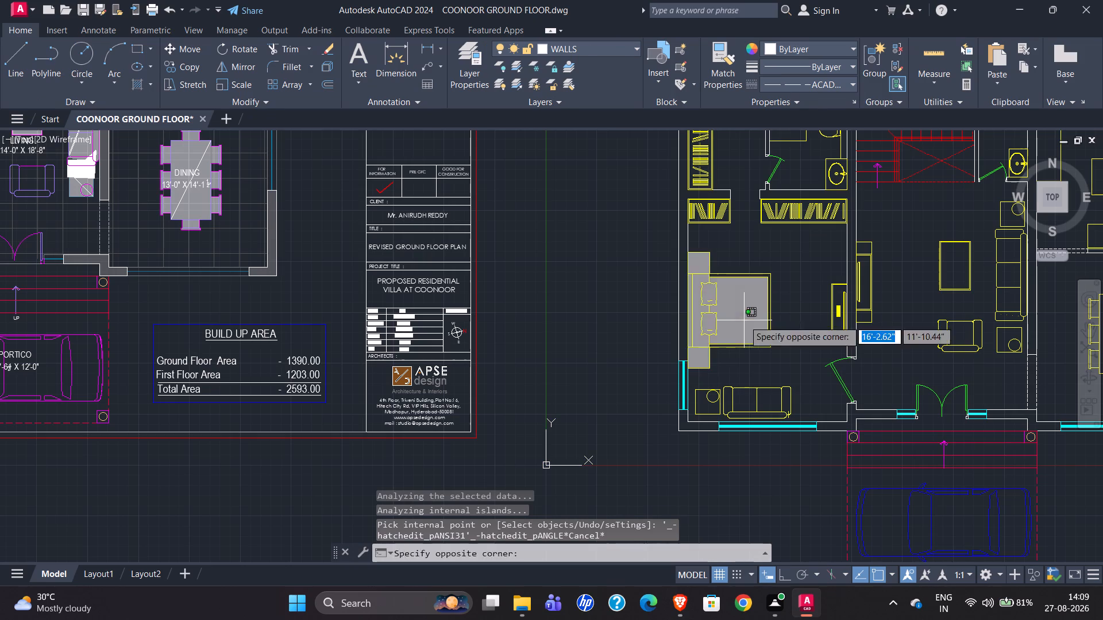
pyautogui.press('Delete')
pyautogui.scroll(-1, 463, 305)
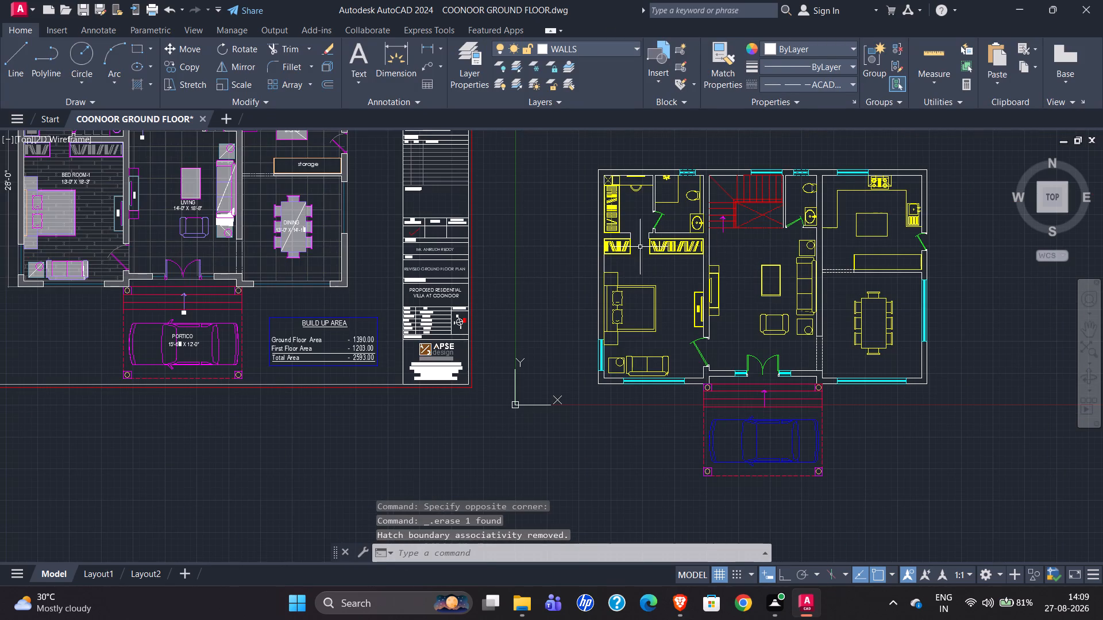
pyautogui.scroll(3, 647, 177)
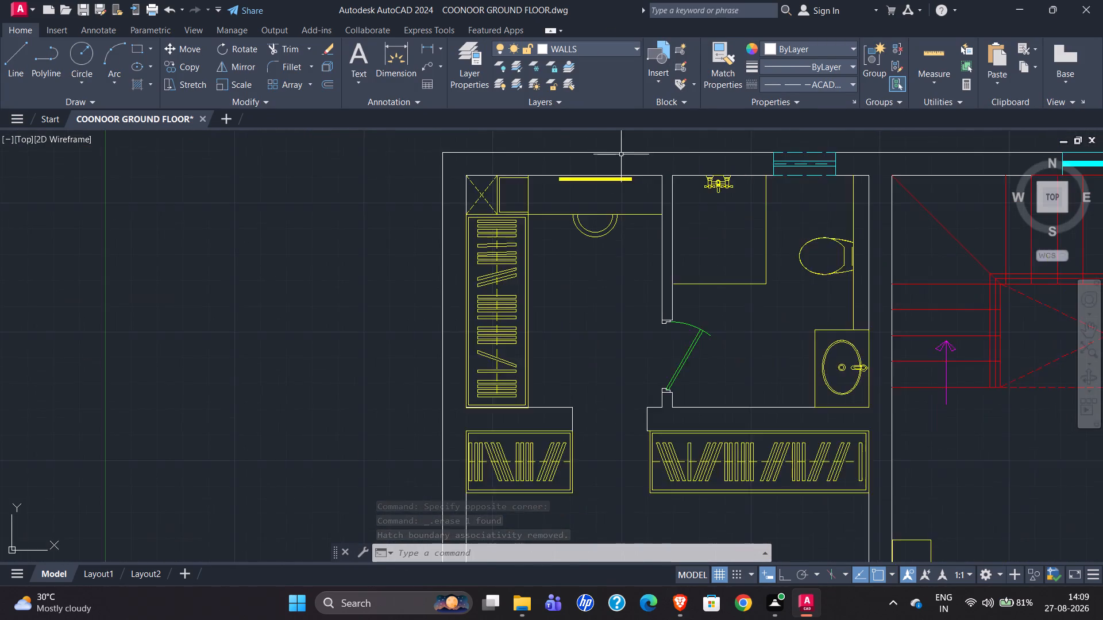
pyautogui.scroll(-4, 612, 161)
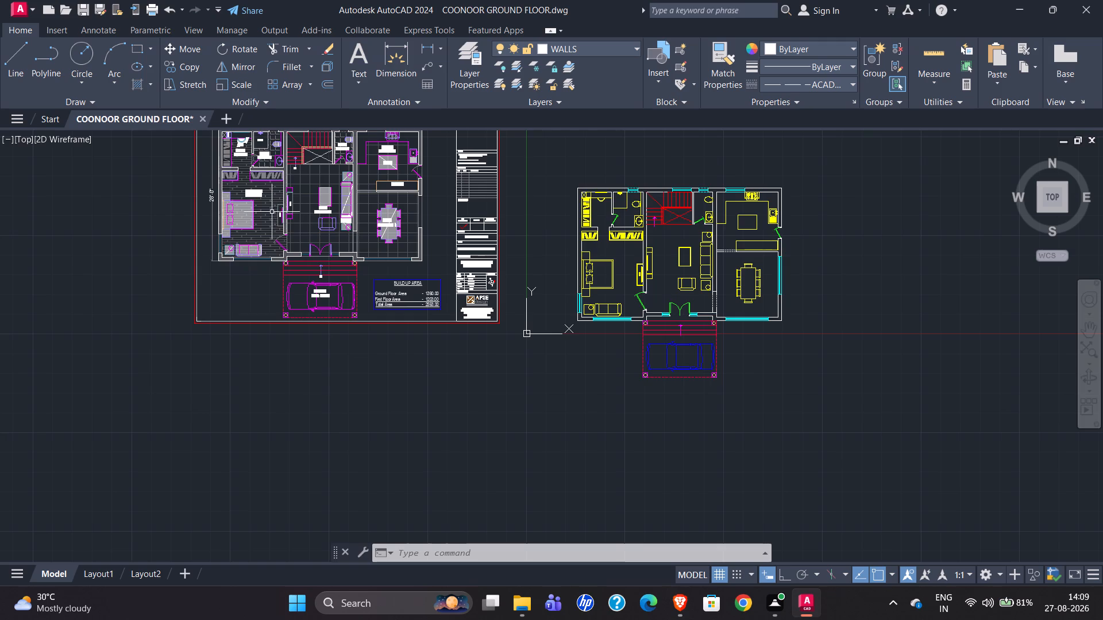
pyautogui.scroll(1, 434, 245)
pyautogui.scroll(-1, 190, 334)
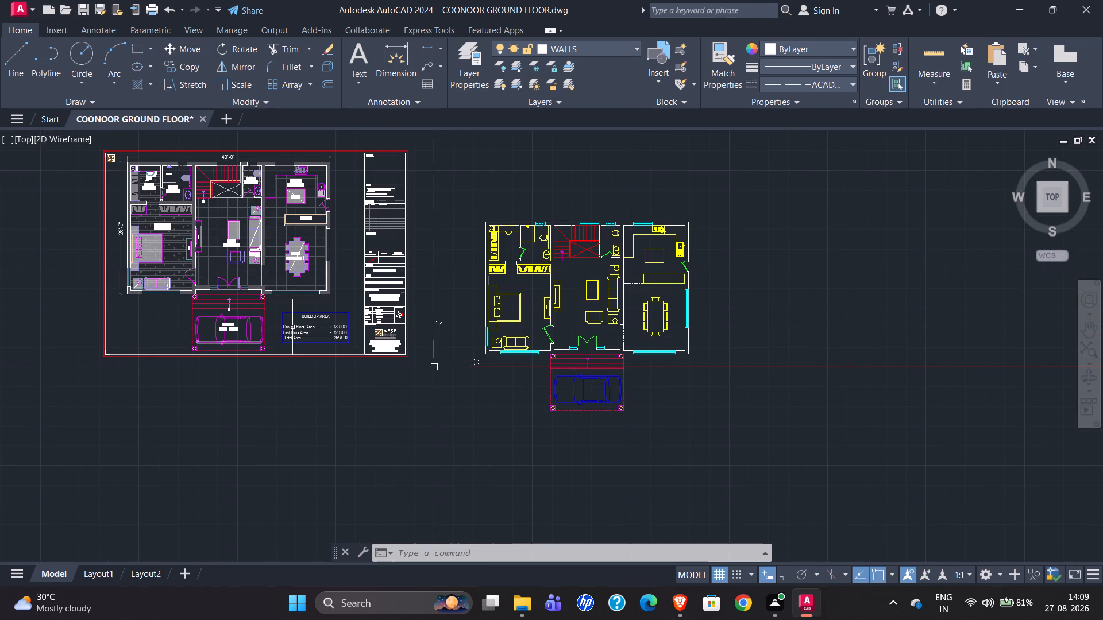
# Examine the reference sheet's room floor patterns, furniture fills and door openings against the redrawn ground floor plan.
pyautogui.scroll(4, 593, 378)
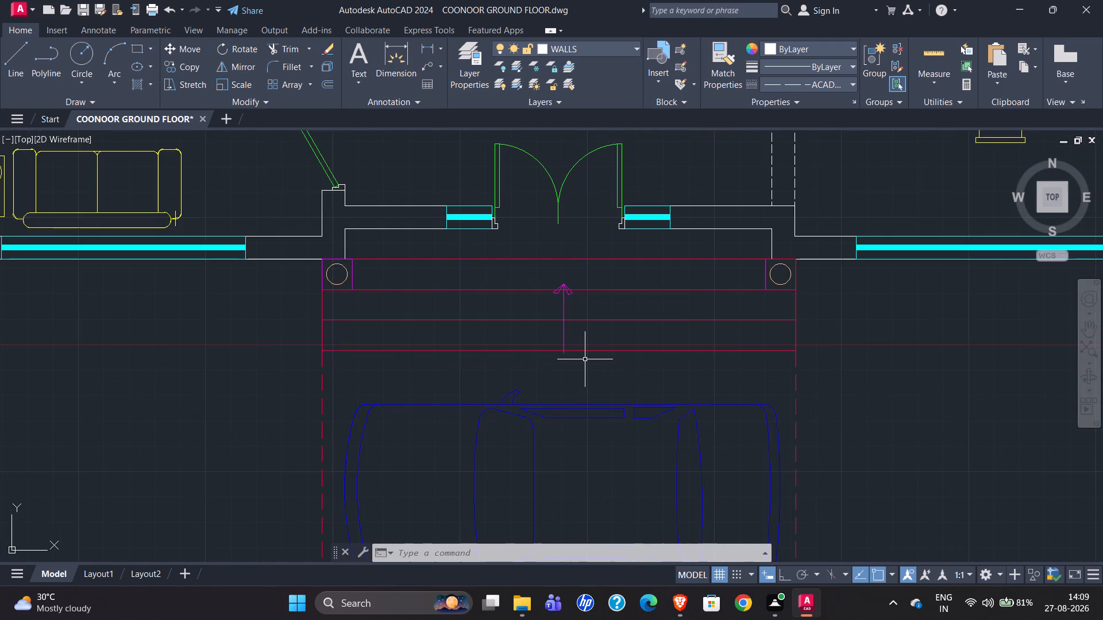
pyautogui.scroll(-3, 581, 361)
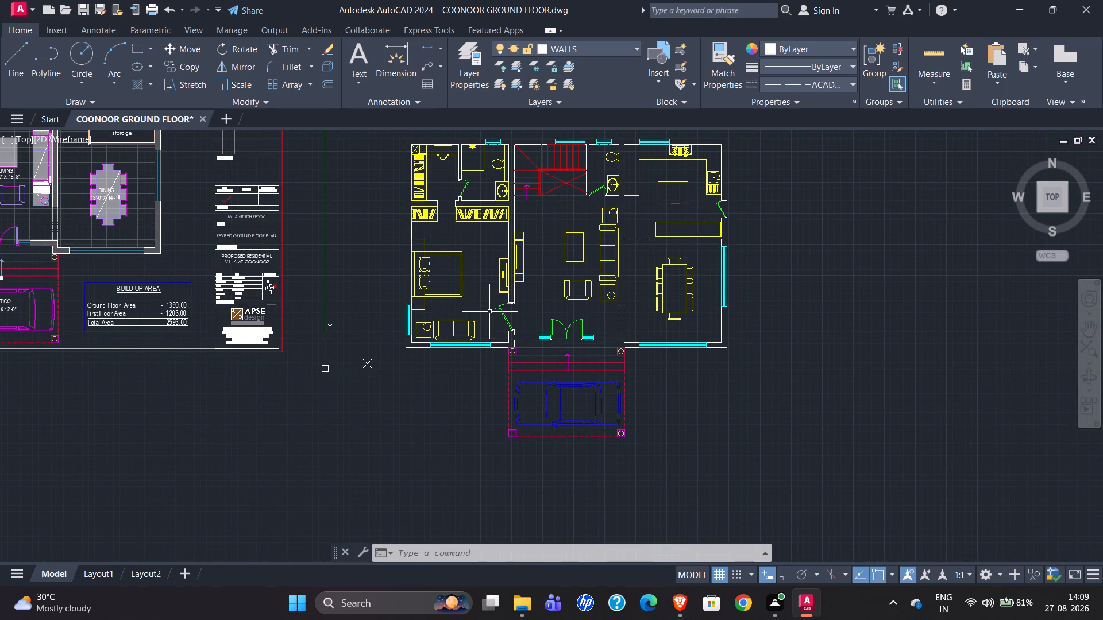
pyautogui.scroll(-1, 579, 392)
pyautogui.scroll(1, 91, 185)
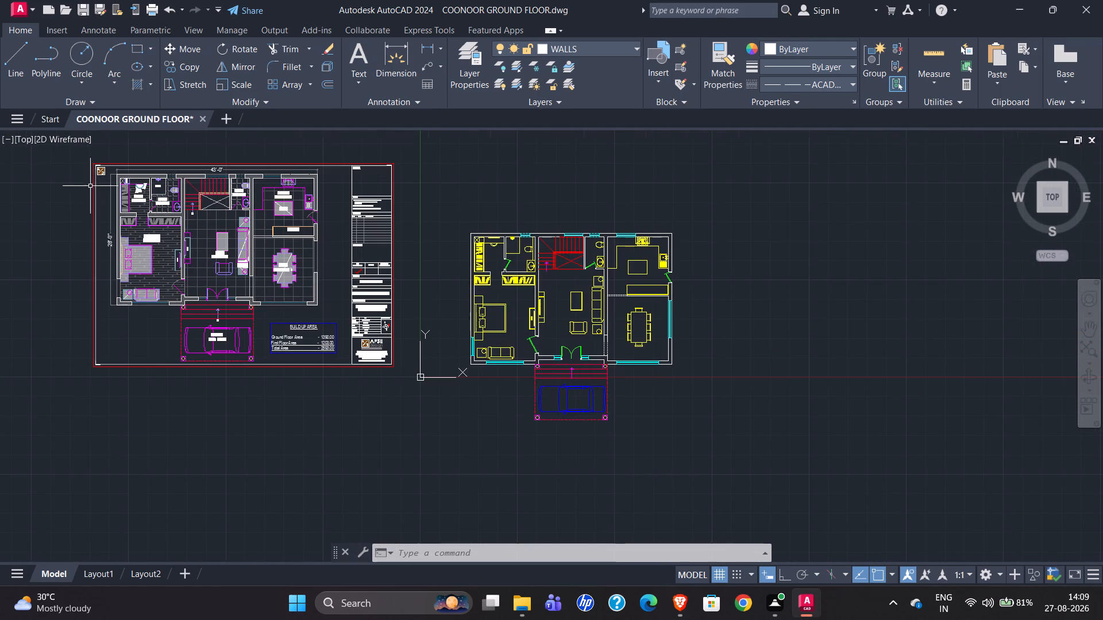
pyautogui.scroll(1, 91, 185)
pyautogui.scroll(-2, 163, 197)
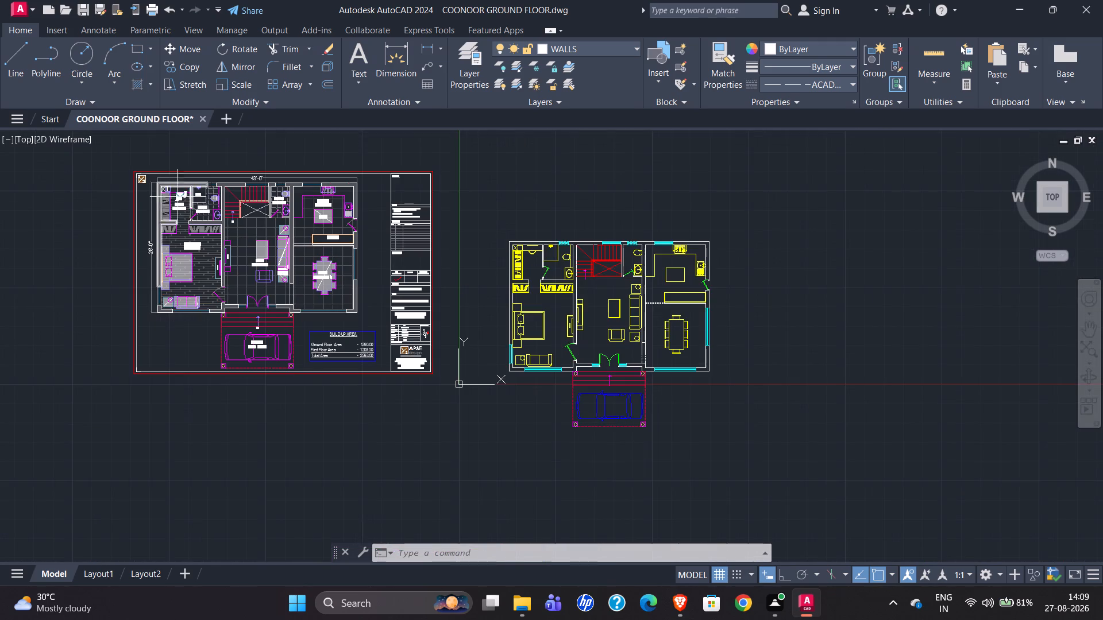
pyautogui.scroll(4, 153, 185)
pyautogui.scroll(2, 232, 204)
pyautogui.scroll(-2, 229, 200)
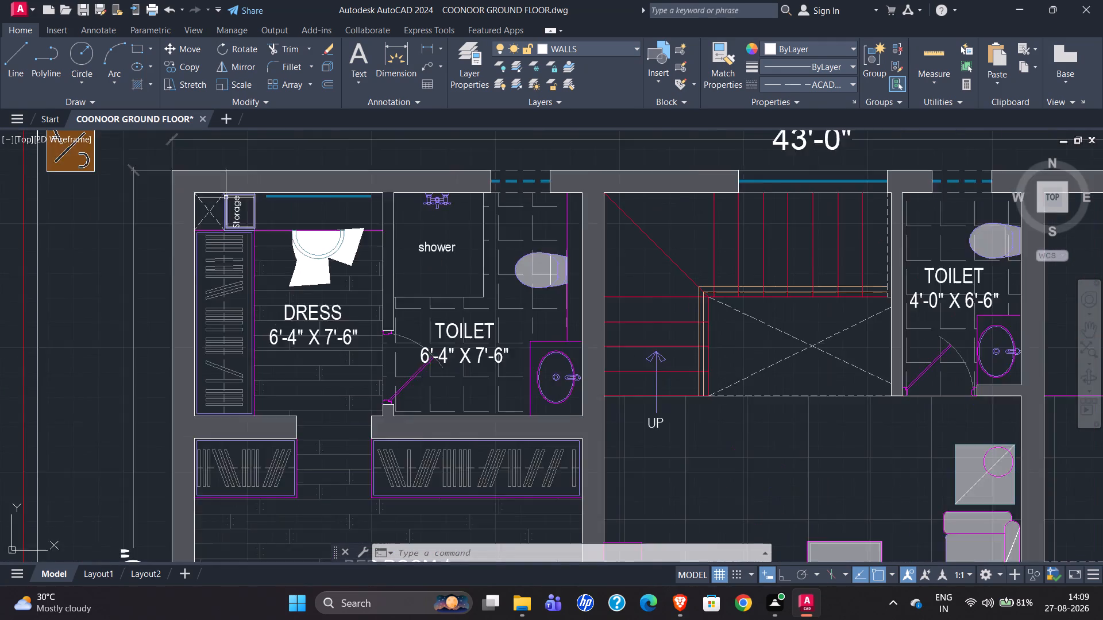
pyautogui.scroll(-3, 226, 197)
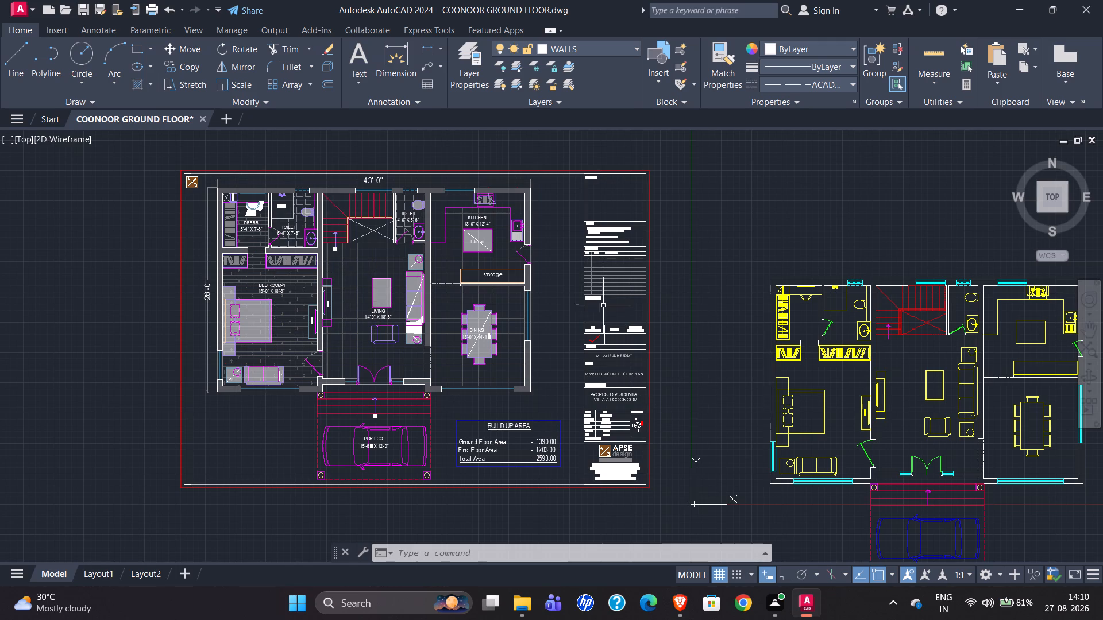
pyautogui.scroll(4, 188, 246)
pyautogui.scroll(-2, 217, 258)
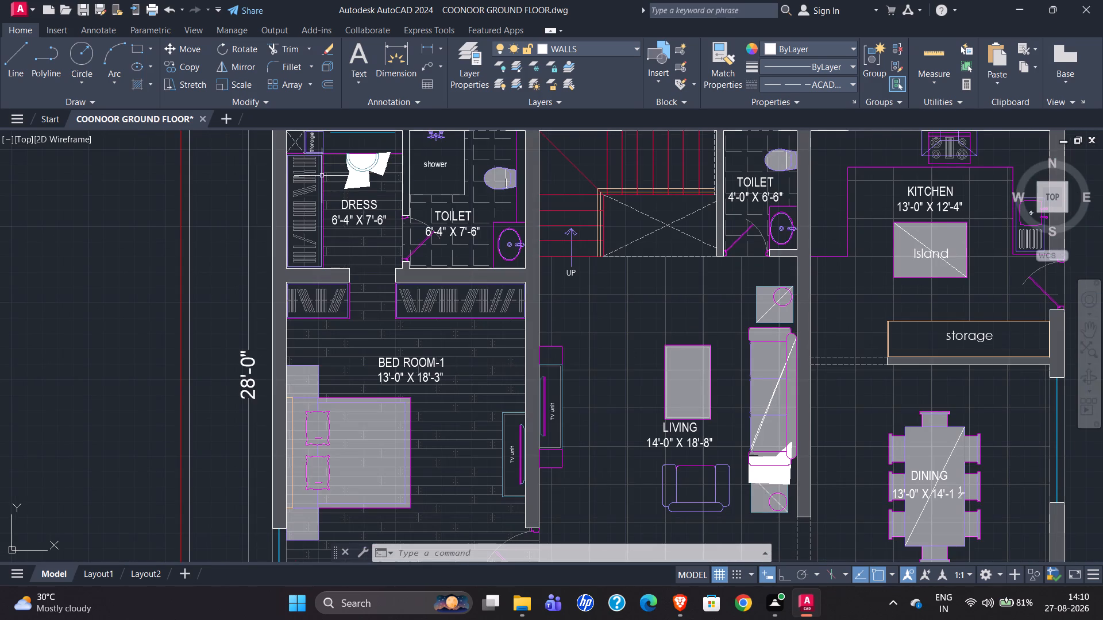
pyautogui.scroll(-2, 261, 178)
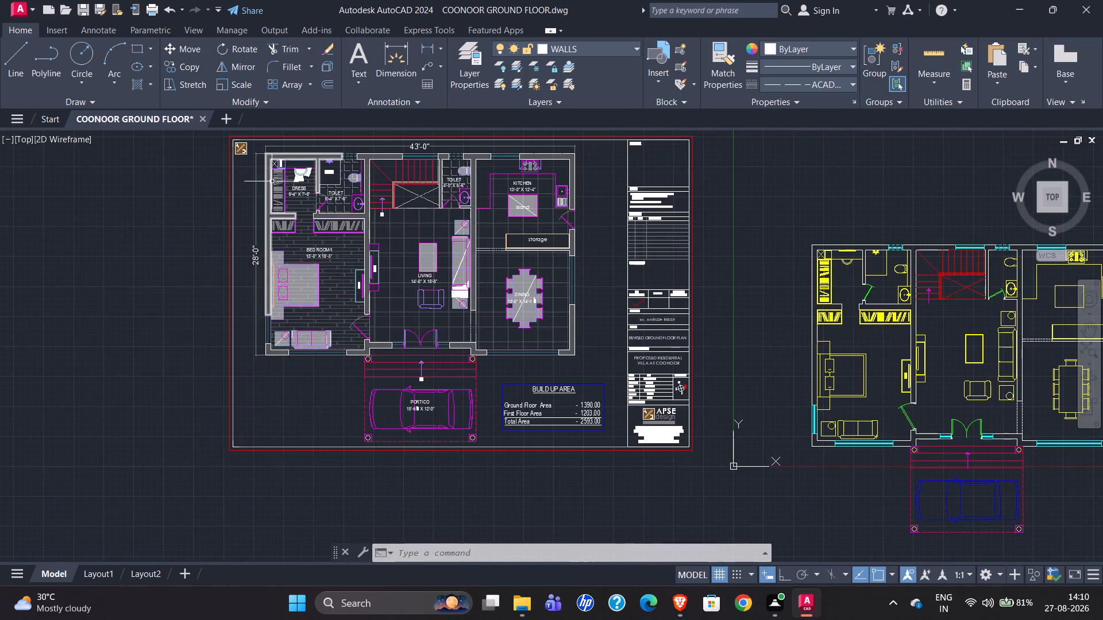
pyautogui.scroll(4, 867, 306)
pyautogui.scroll(-1, 796, 277)
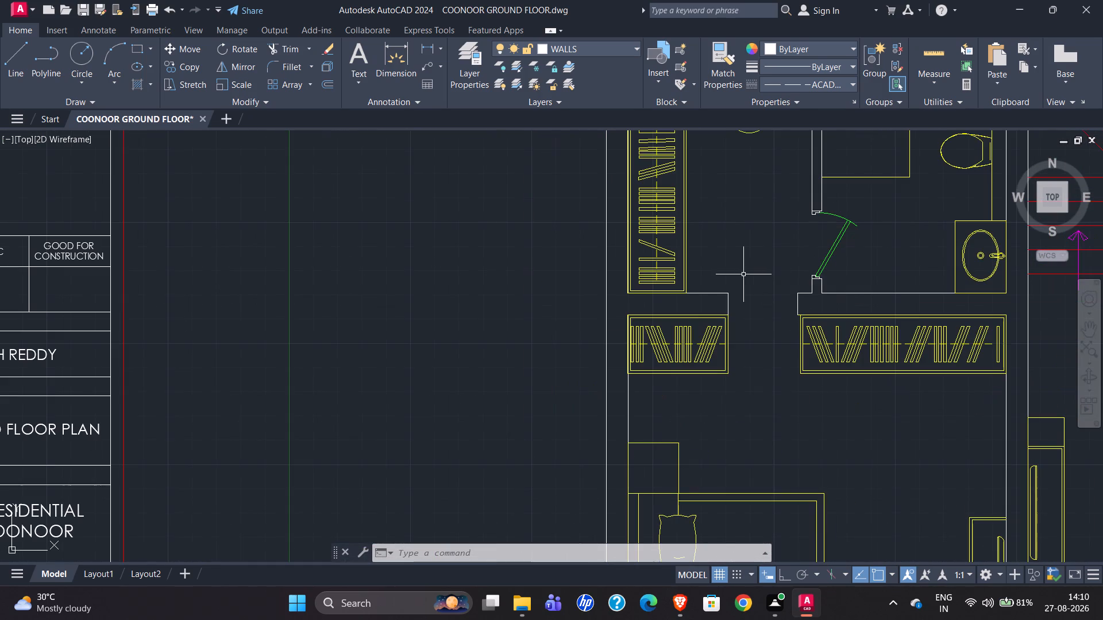
# Draw a vertical line across the doorway between the dress area and its toilet, joining the two door jambs.
pyautogui.click(21, 59)
pyautogui.scroll(1, 802, 272)
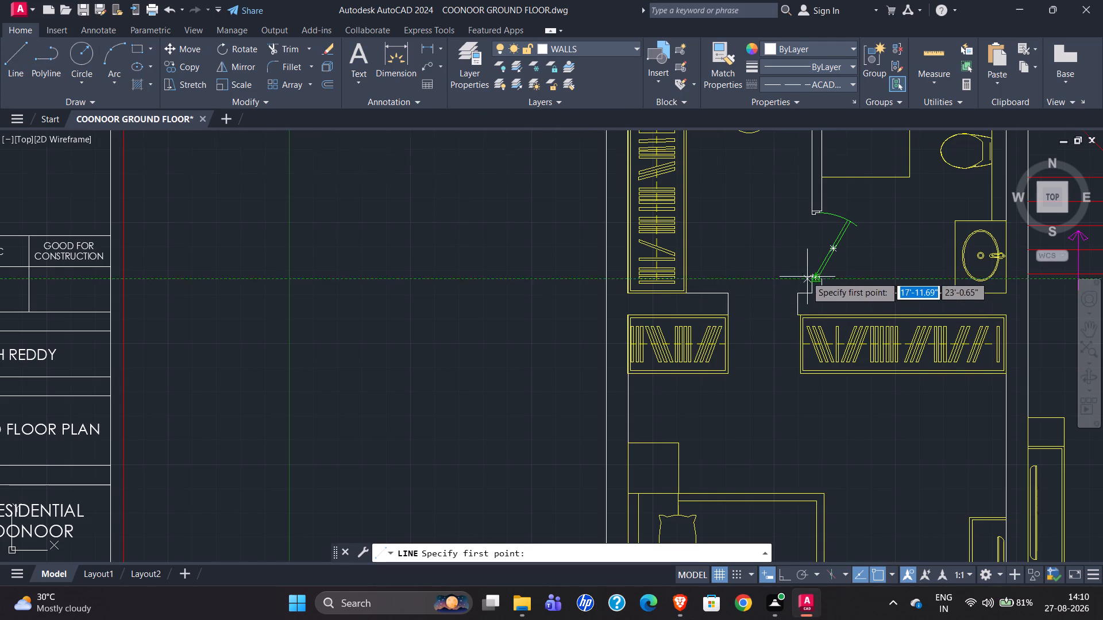
pyautogui.scroll(3, 815, 183)
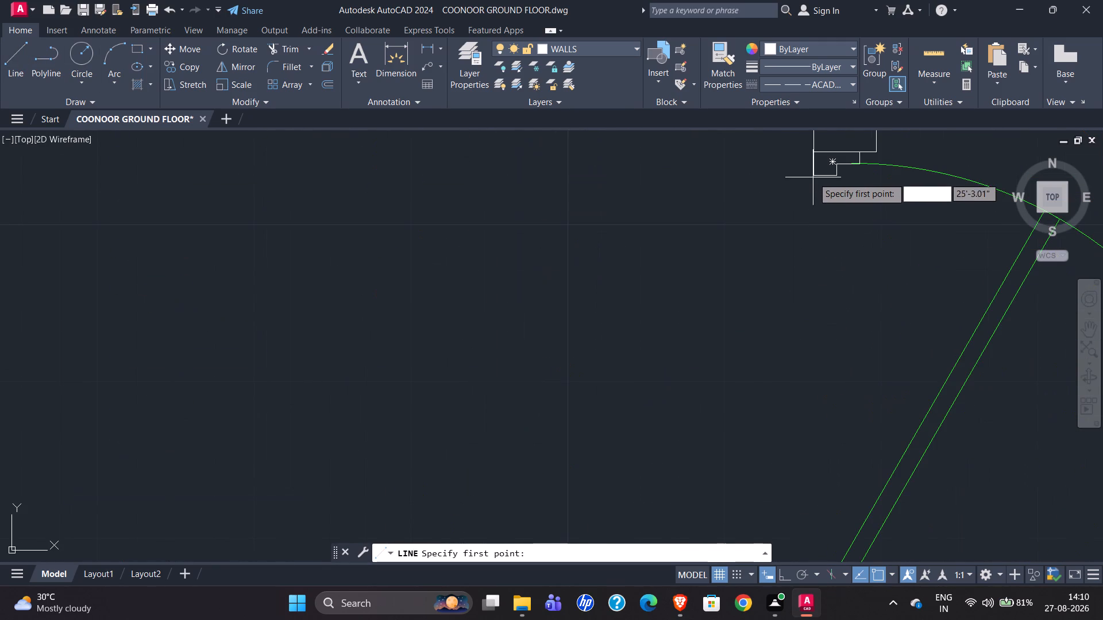
pyautogui.click(813, 176)
pyautogui.scroll(-1, 668, 277)
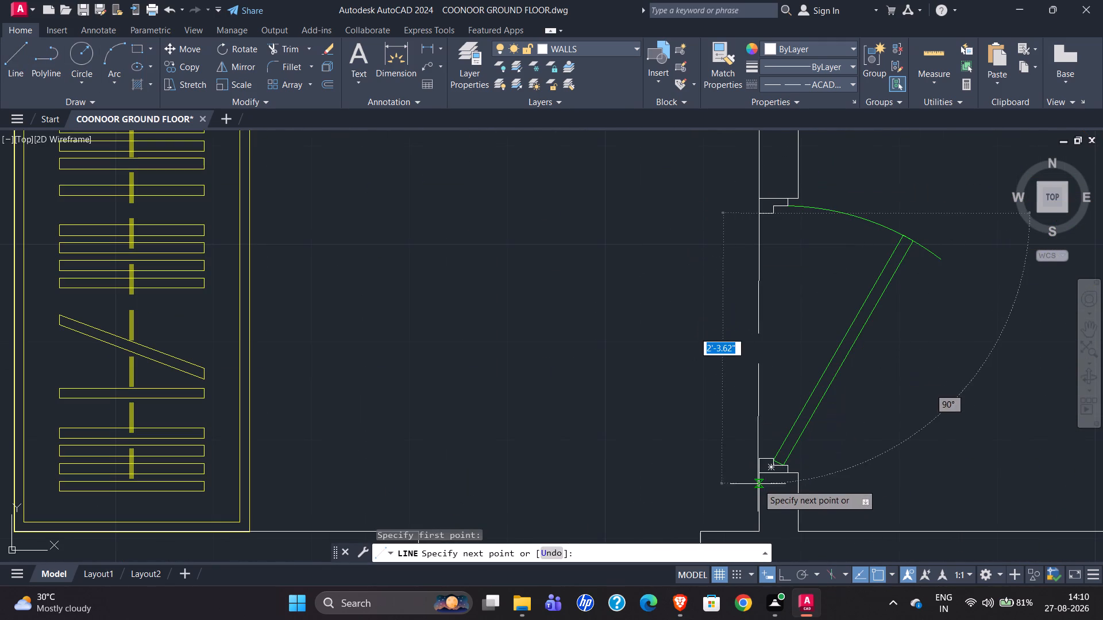
pyautogui.click(762, 459)
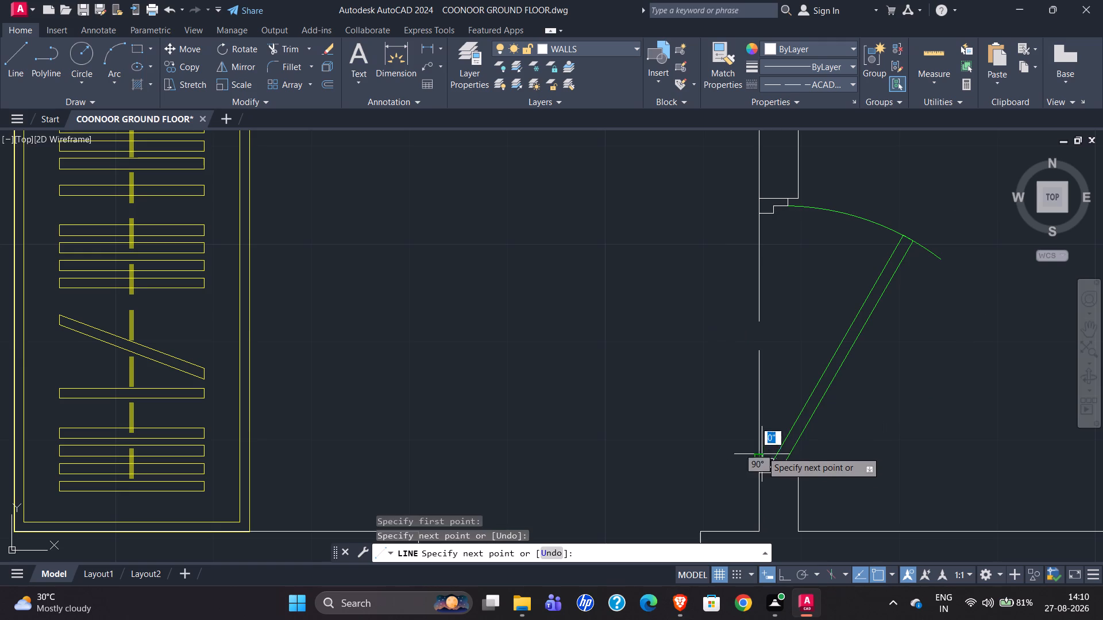
pyautogui.press('Escape')
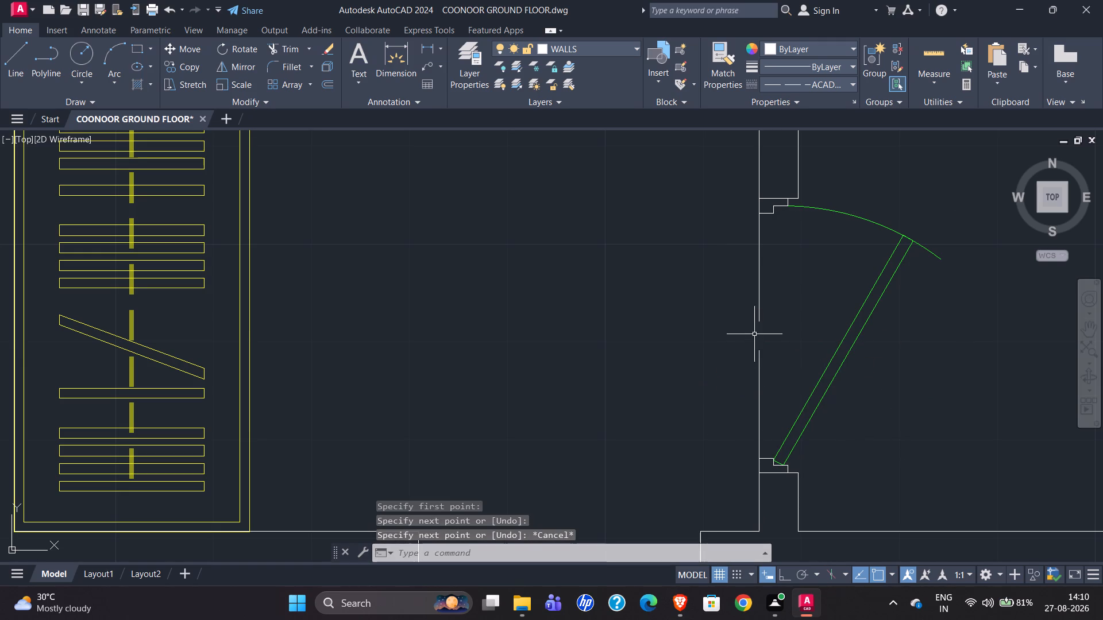
# Set the linetype of the line across the dress-side toilet doorway to ByLayer.
pyautogui.click(760, 319)
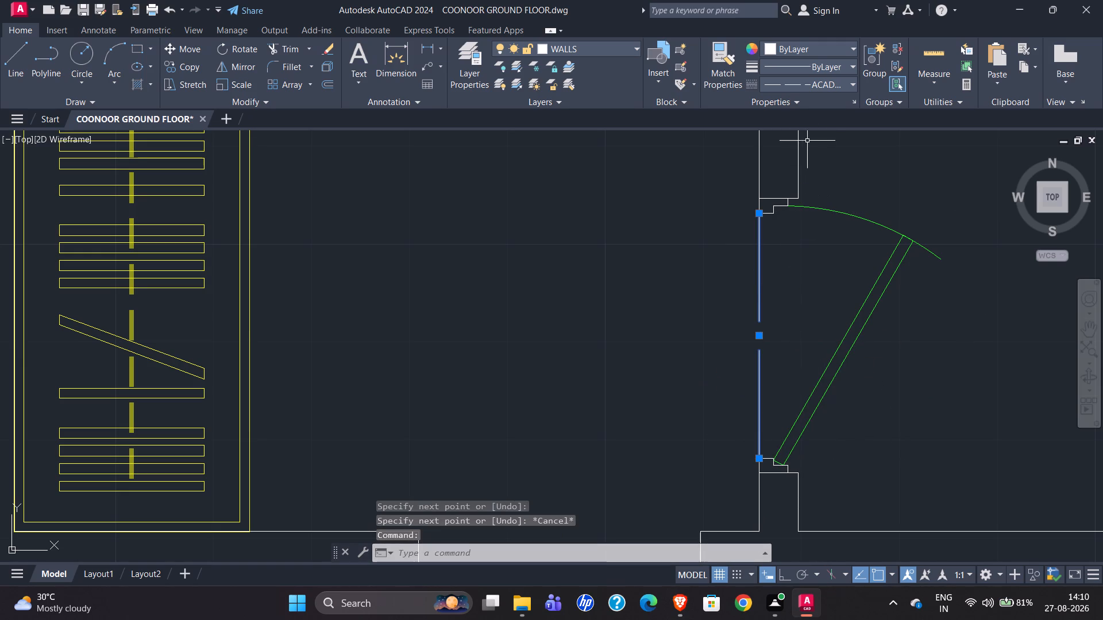
pyautogui.click(824, 83)
pyautogui.click(812, 101)
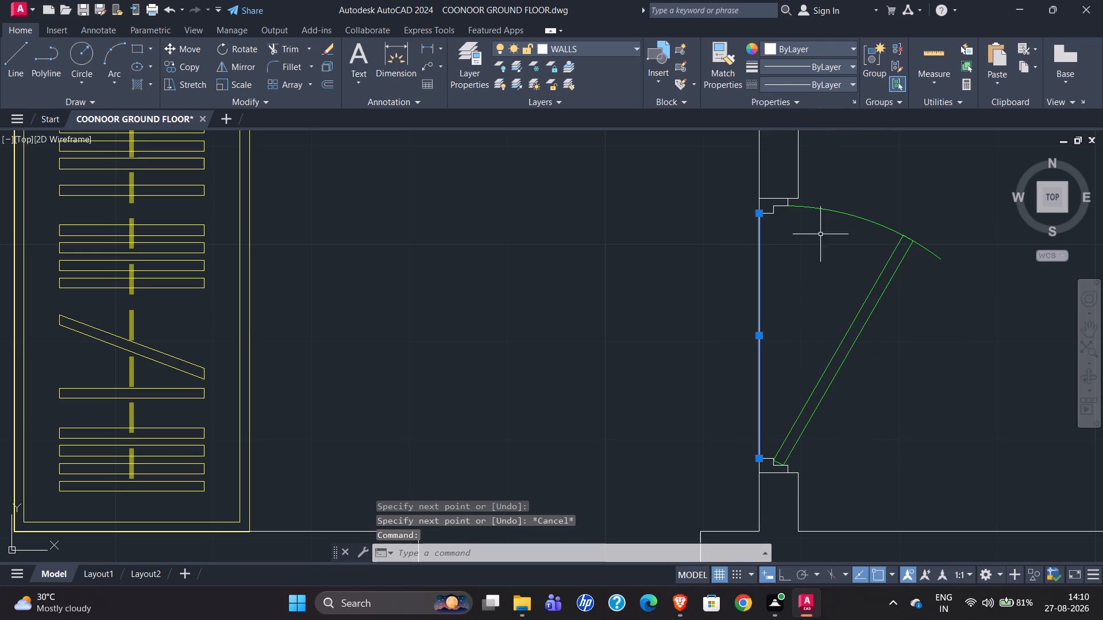
pyautogui.press('Escape')
# Hatch the floor of the redrawn bedroom and dress area with the BRICK pattern in grey 147,149,152, angle 0, scale 1.
pyautogui.scroll(-2, 635, 289)
pyautogui.scroll(-2, 763, 252)
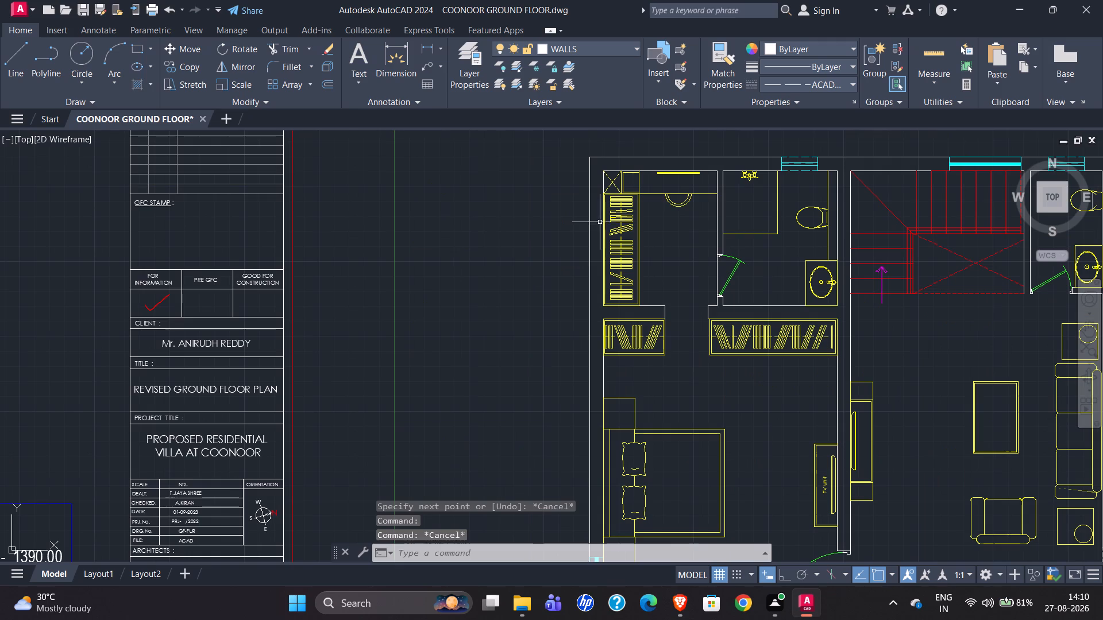
pyautogui.click(142, 85)
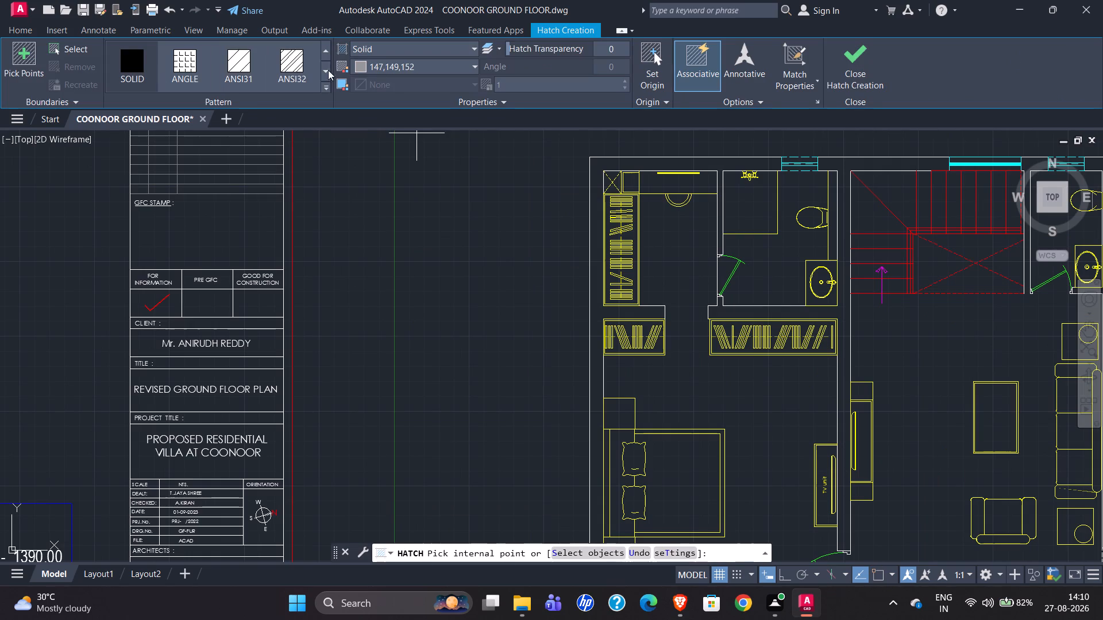
pyautogui.click(327, 90)
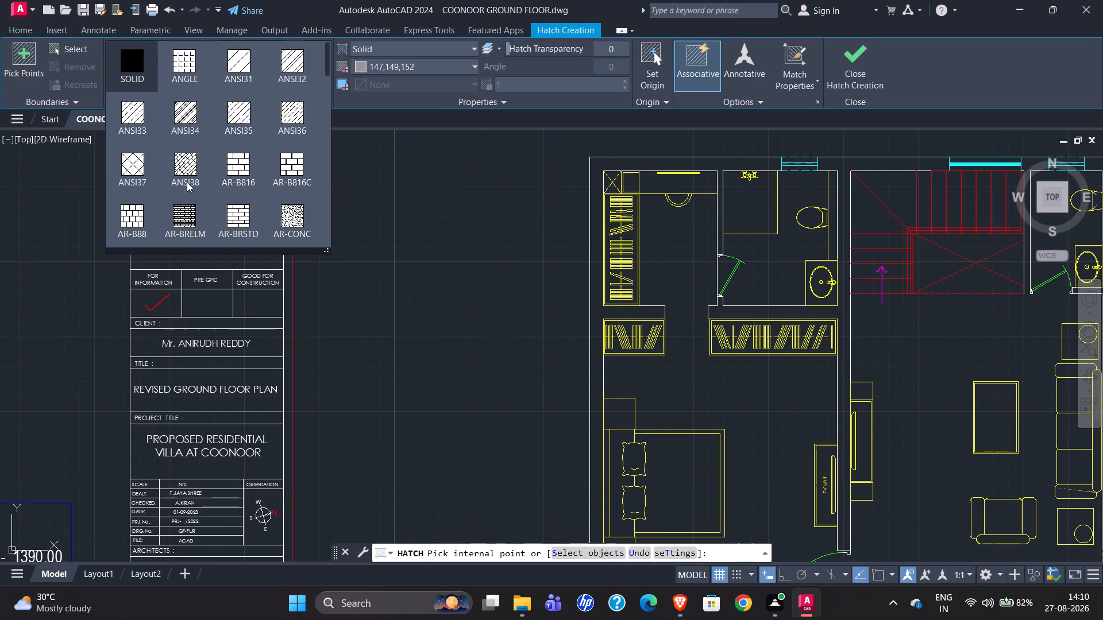
pyautogui.scroll(-1, 412, 176)
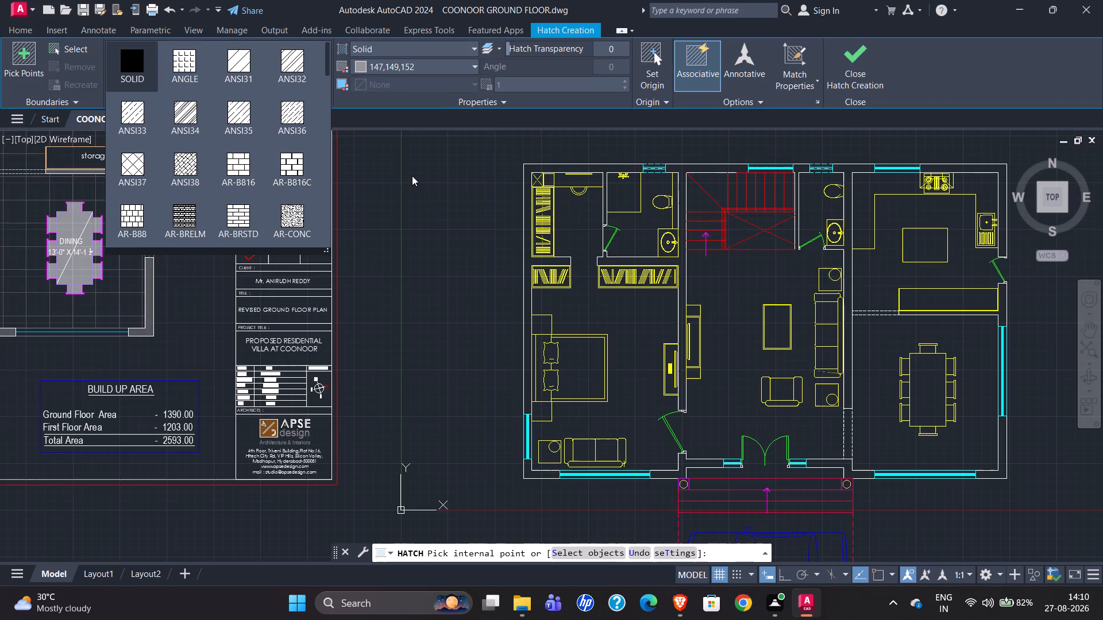
pyautogui.scroll(-2, 413, 178)
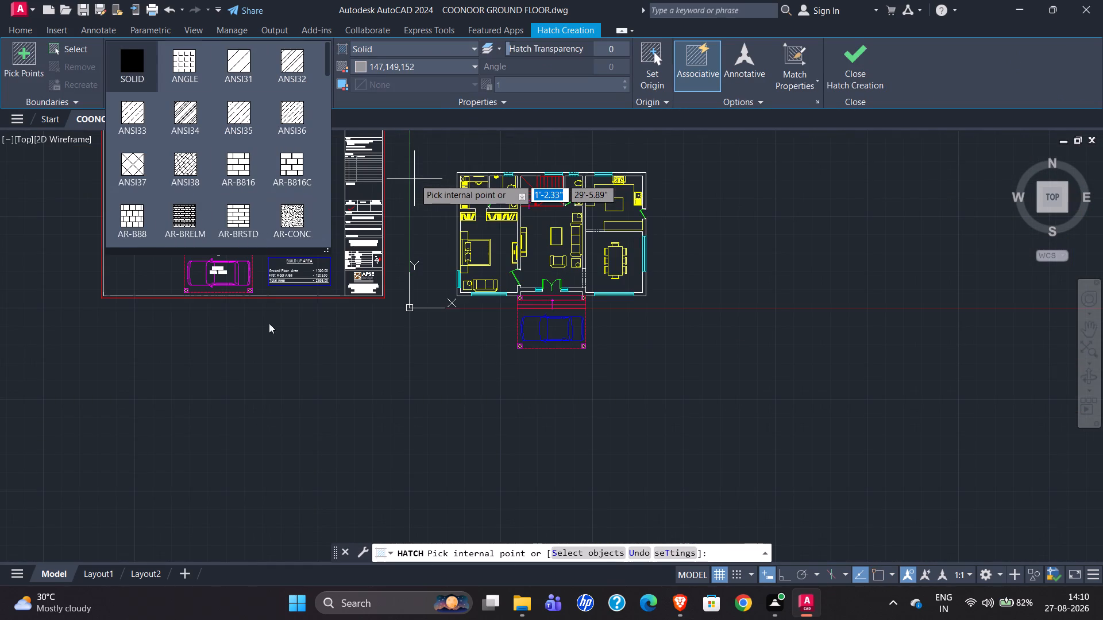
pyautogui.scroll(-2, 294, 386)
pyautogui.scroll(4, 205, 265)
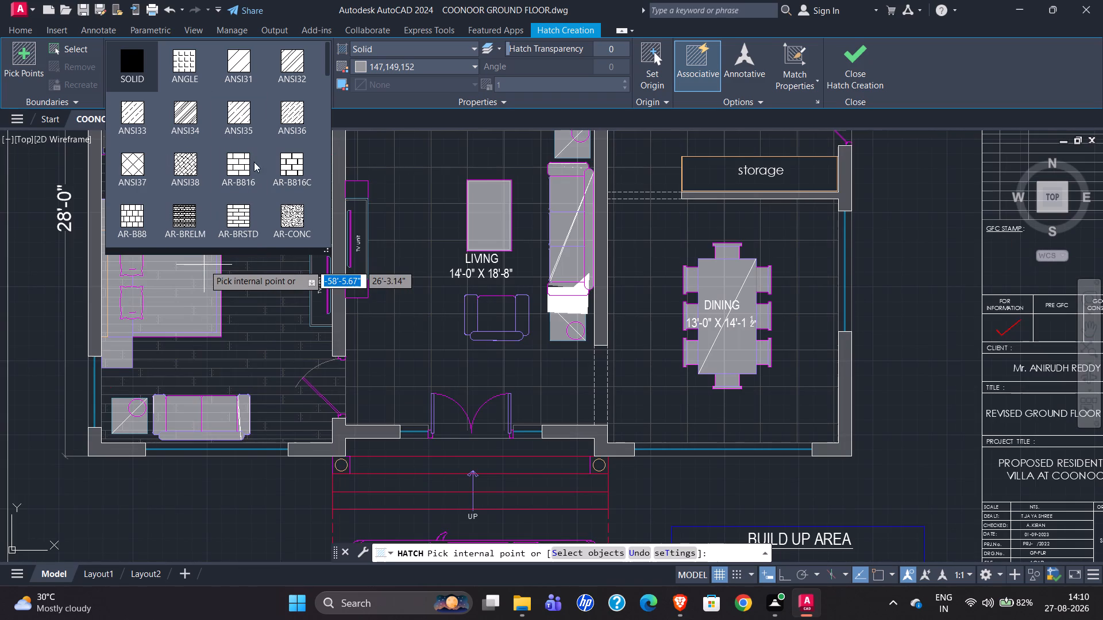
pyautogui.scroll(-2, 219, 119)
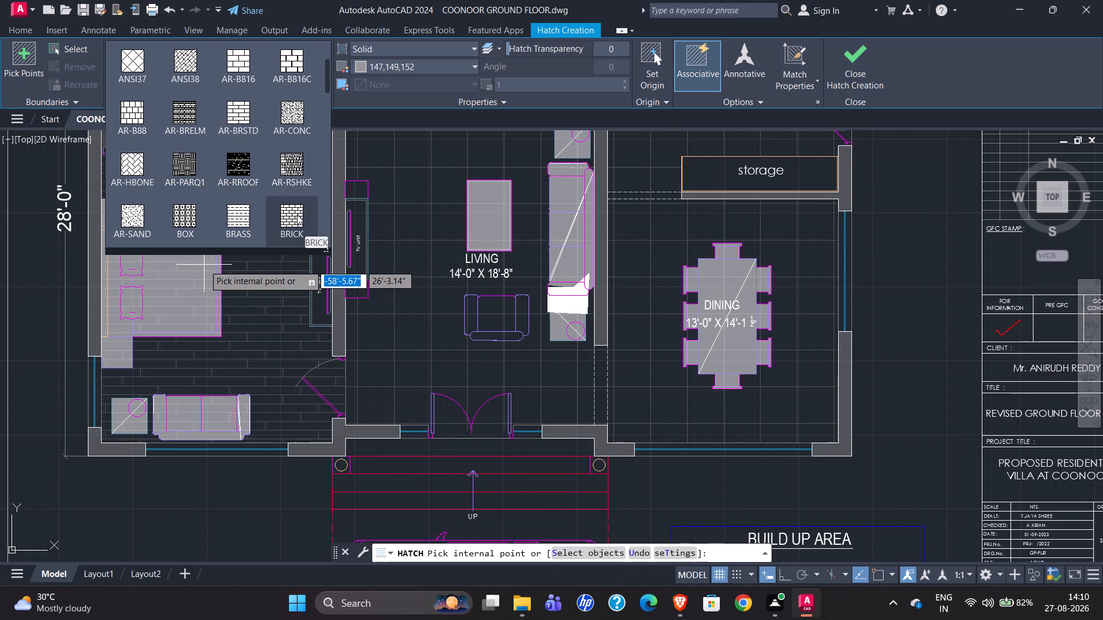
pyautogui.scroll(-2, 297, 215)
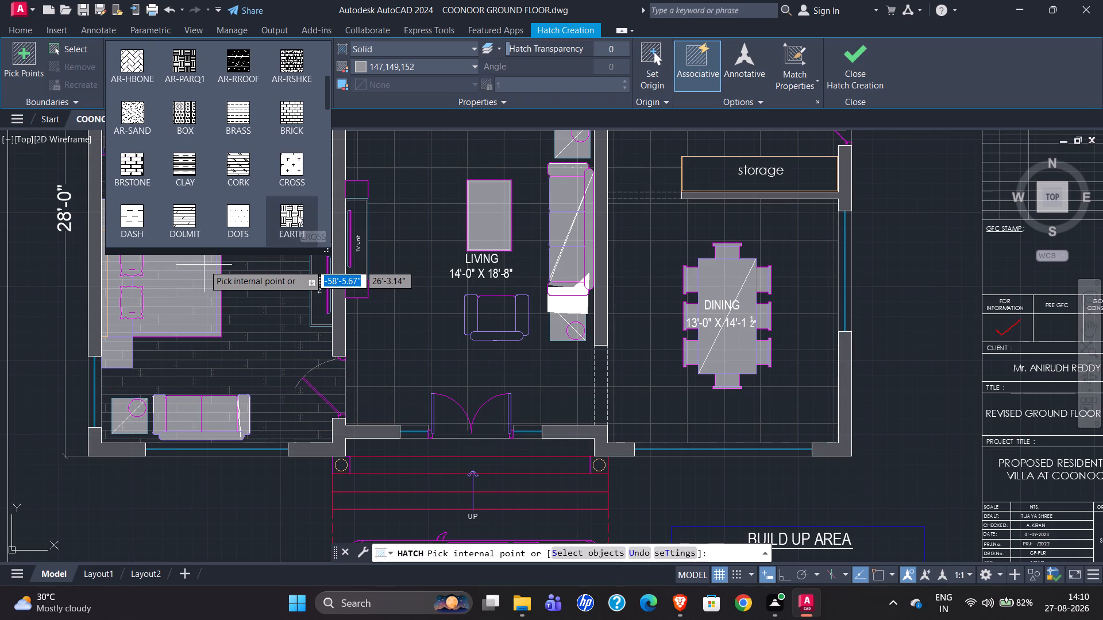
pyautogui.scroll(-4, 190, 188)
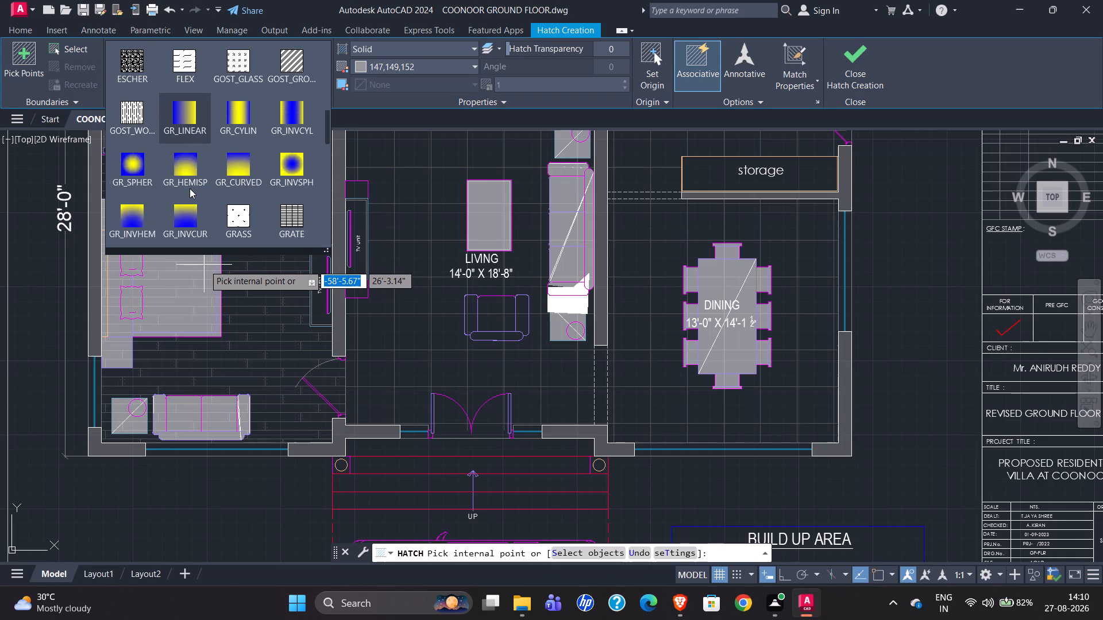
pyautogui.scroll(-9, 190, 188)
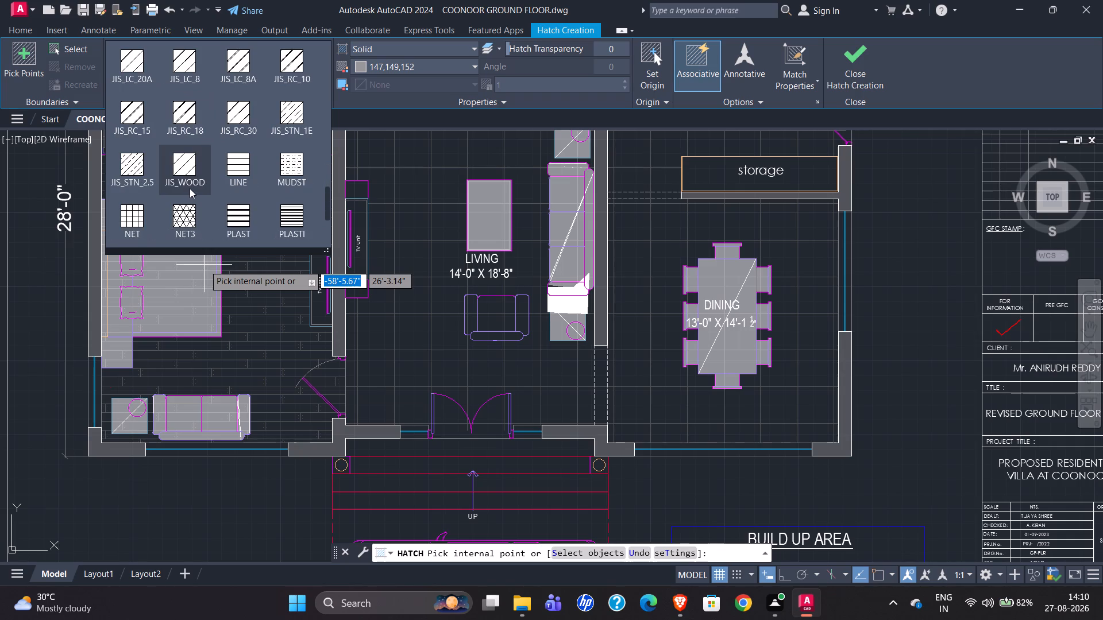
pyautogui.scroll(-4, 190, 188)
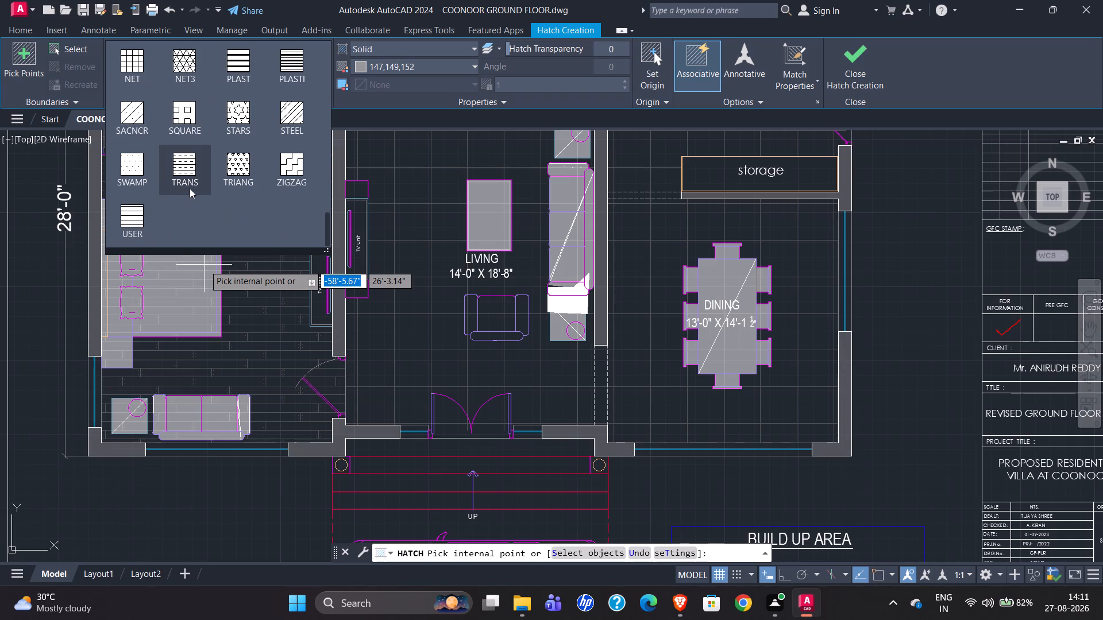
pyautogui.scroll(15, 190, 188)
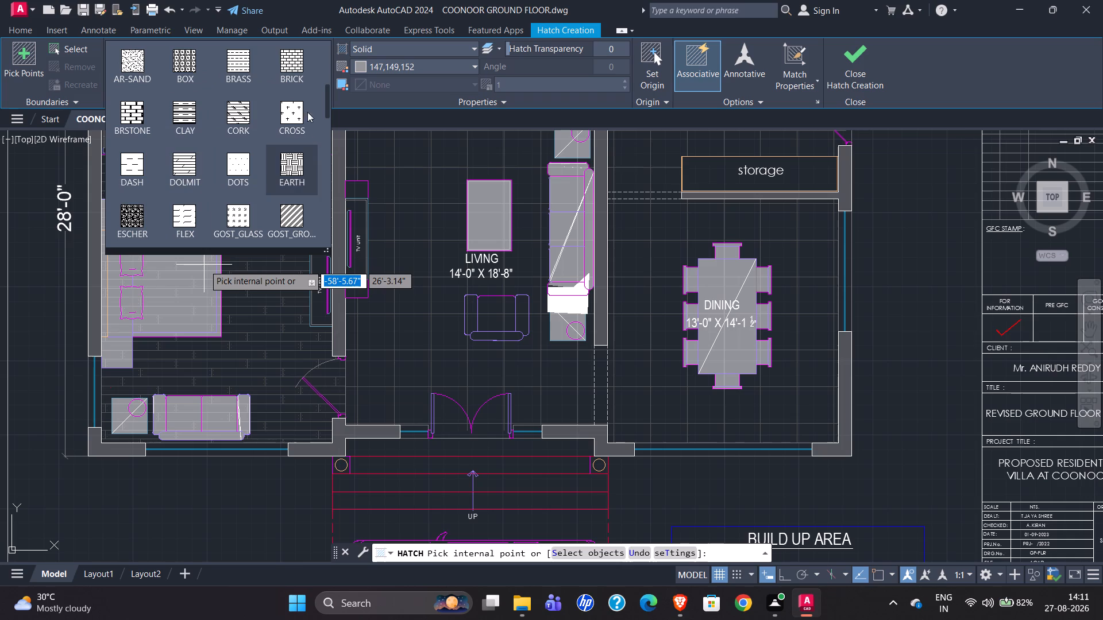
pyautogui.click(290, 72)
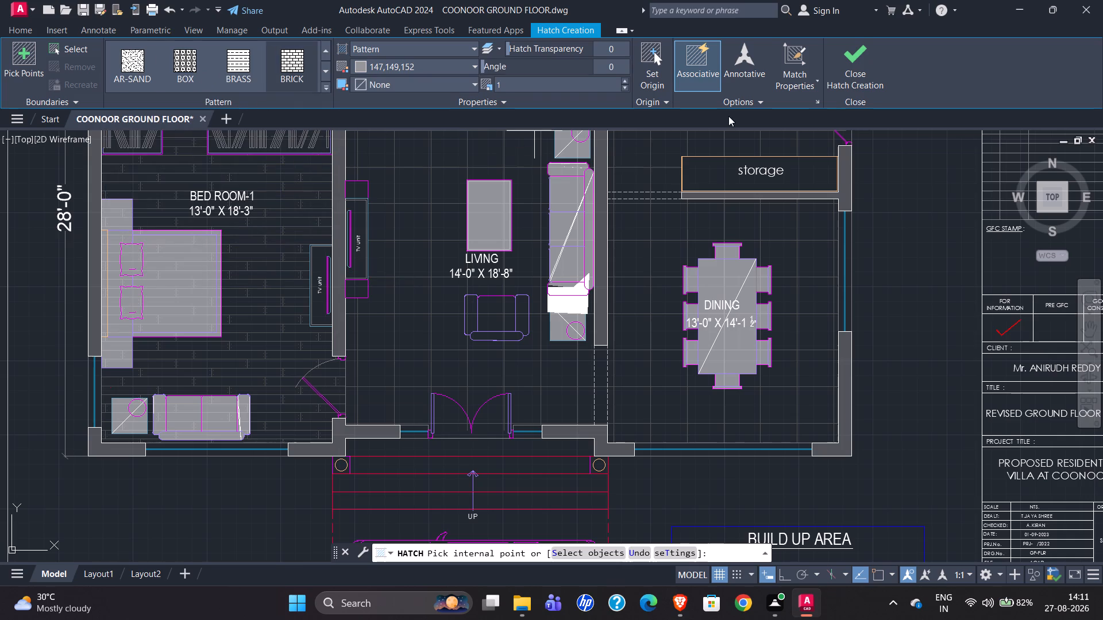
pyautogui.scroll(-1, 179, 222)
pyautogui.scroll(-1, 122, 222)
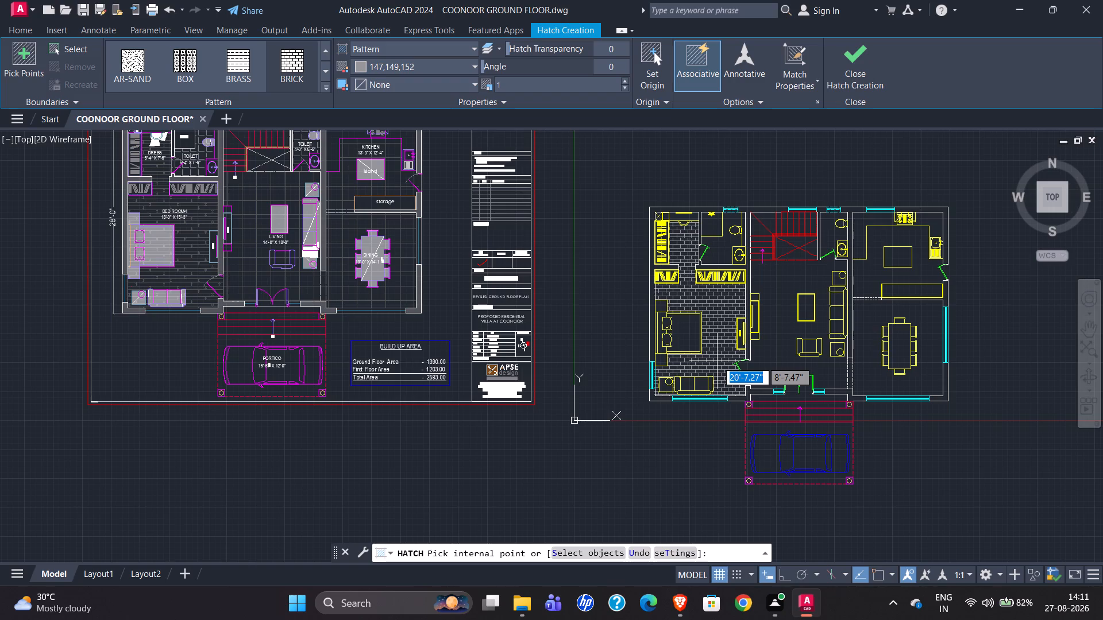
pyautogui.click(717, 361)
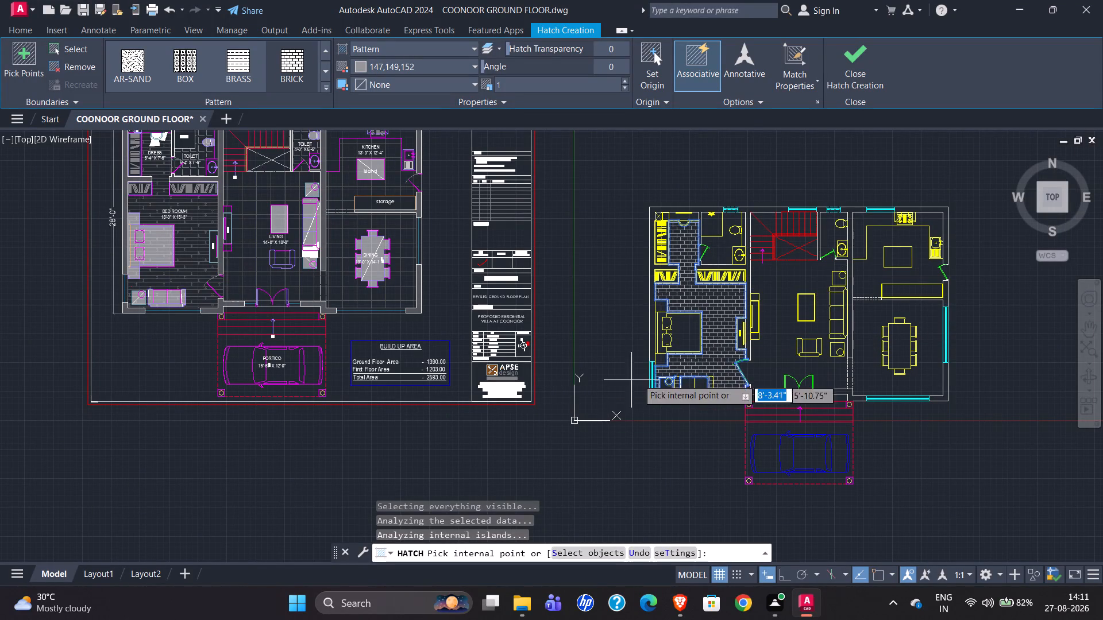
pyautogui.scroll(-1, 283, 370)
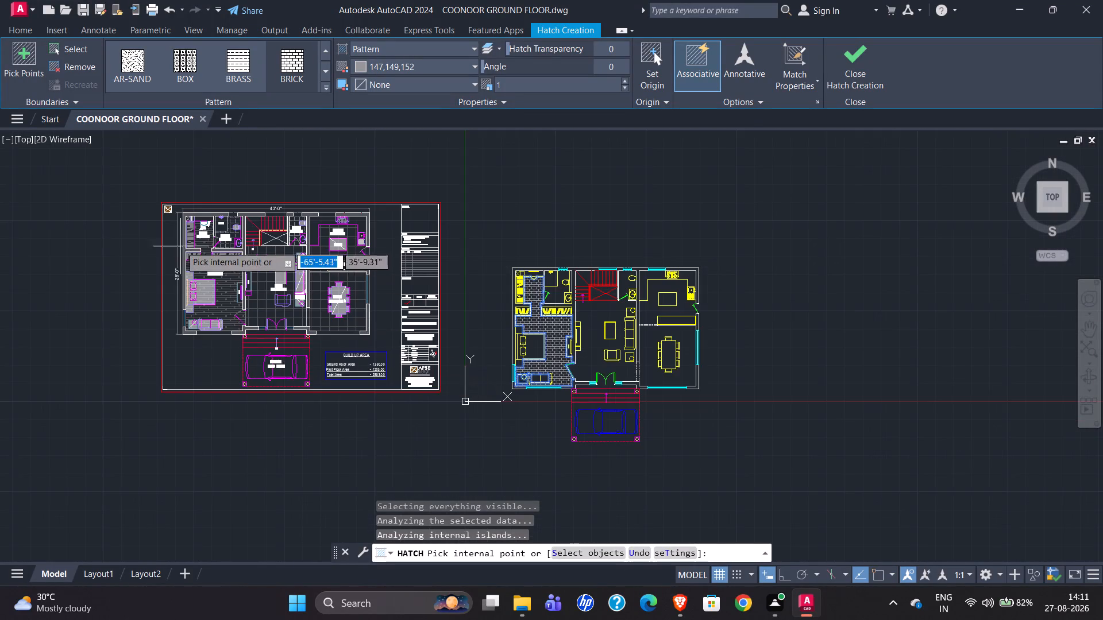
pyautogui.scroll(3, 182, 239)
pyautogui.scroll(-1, 145, 239)
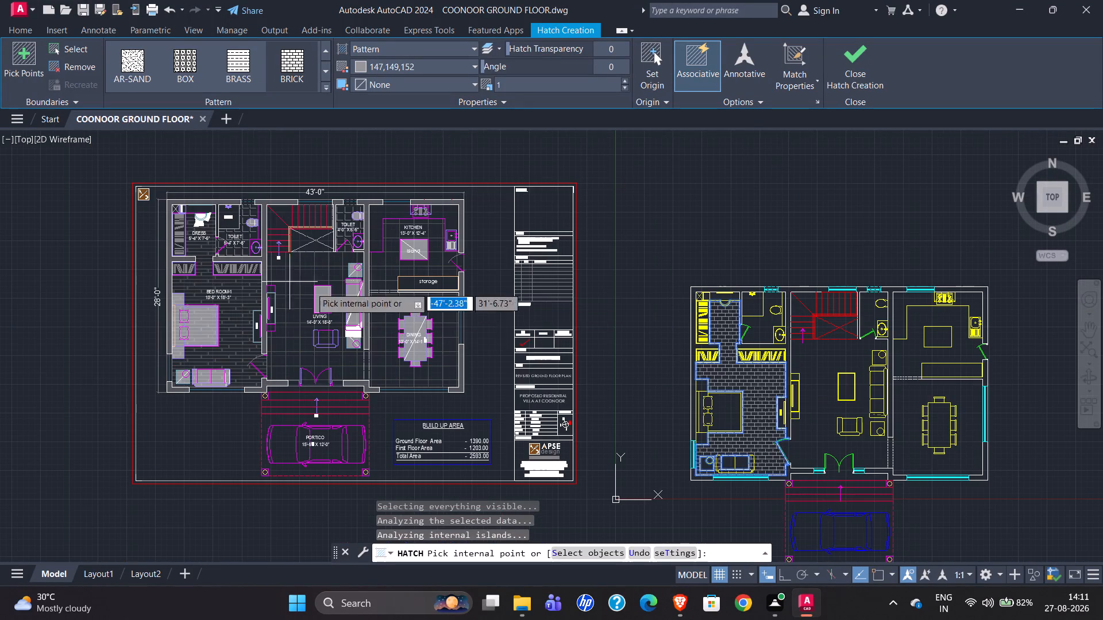
pyautogui.scroll(2, 751, 342)
pyautogui.scroll(-1, 640, 288)
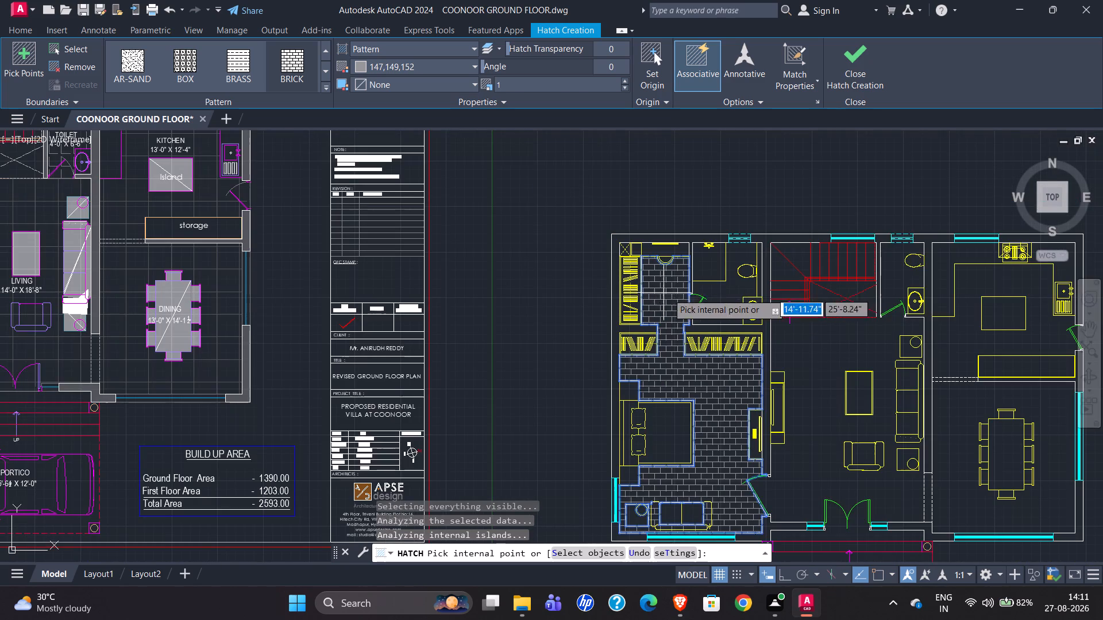
pyautogui.click(865, 81)
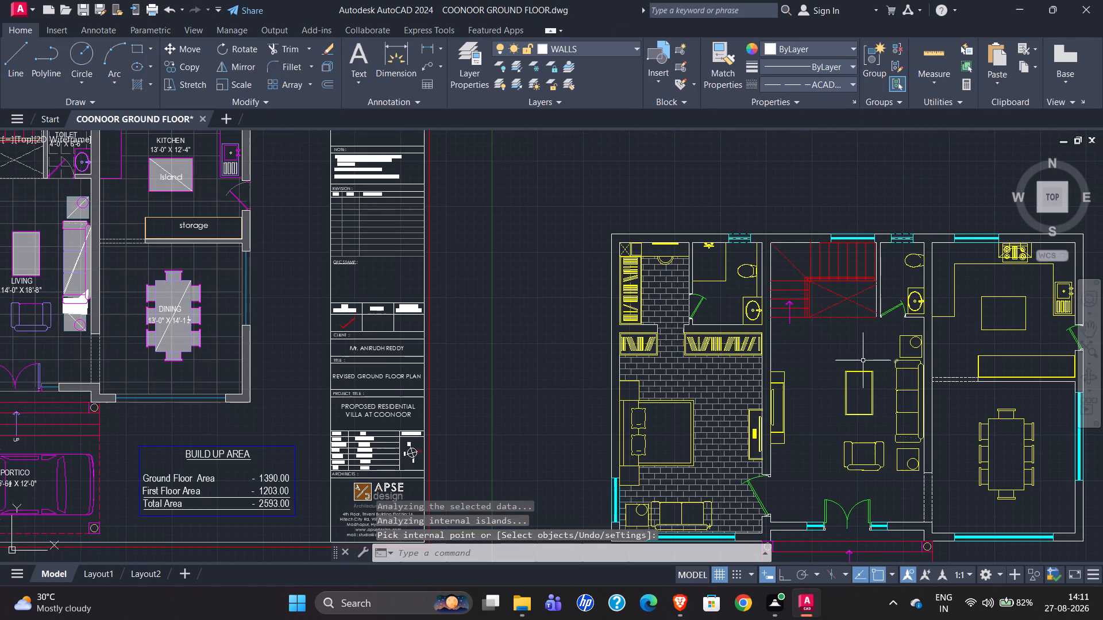
# Hatch the floor of the redrawn dress-side toilet with the ANGLE pattern in grey 147,149,152, angle 0, scale 1.
pyautogui.click(133, 85)
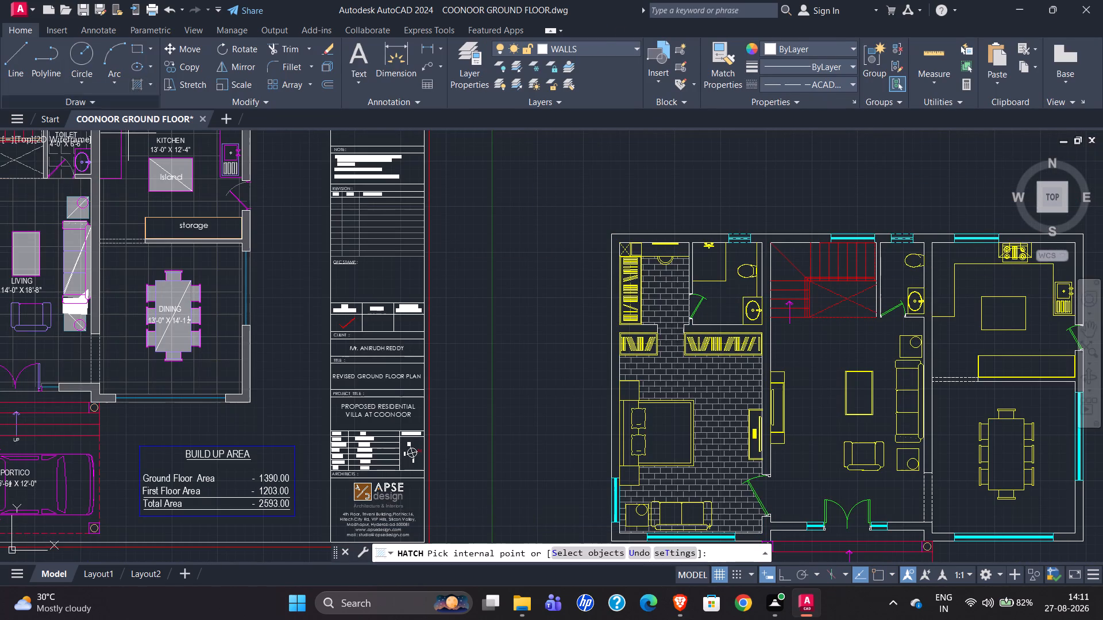
pyautogui.scroll(-2, 680, 254)
pyautogui.scroll(2, 388, 197)
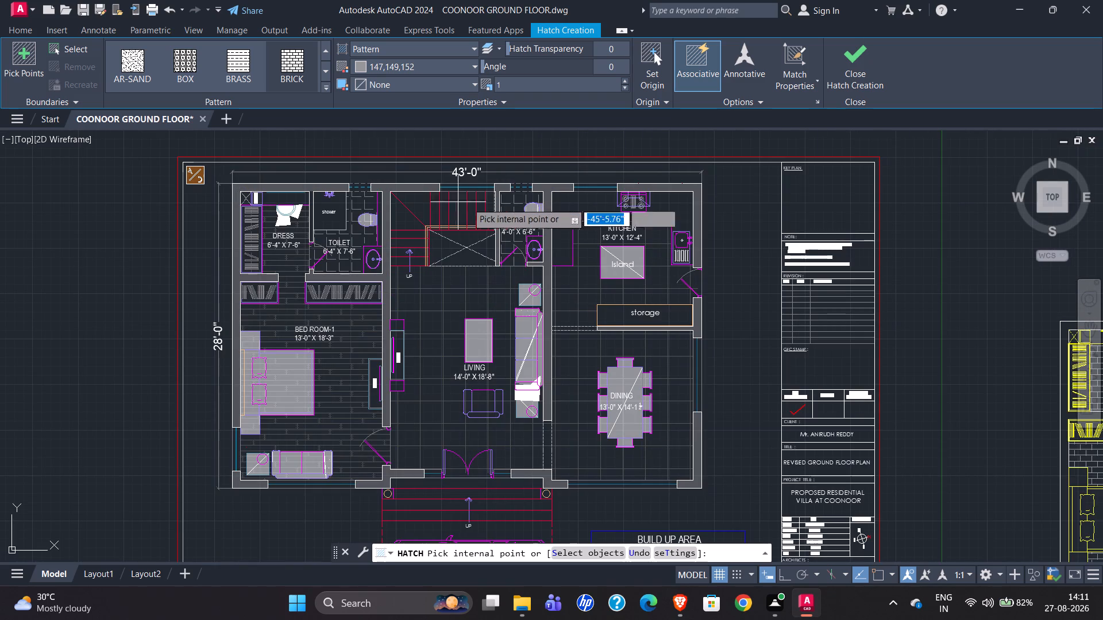
pyautogui.click(323, 90)
pyautogui.scroll(11, 252, 115)
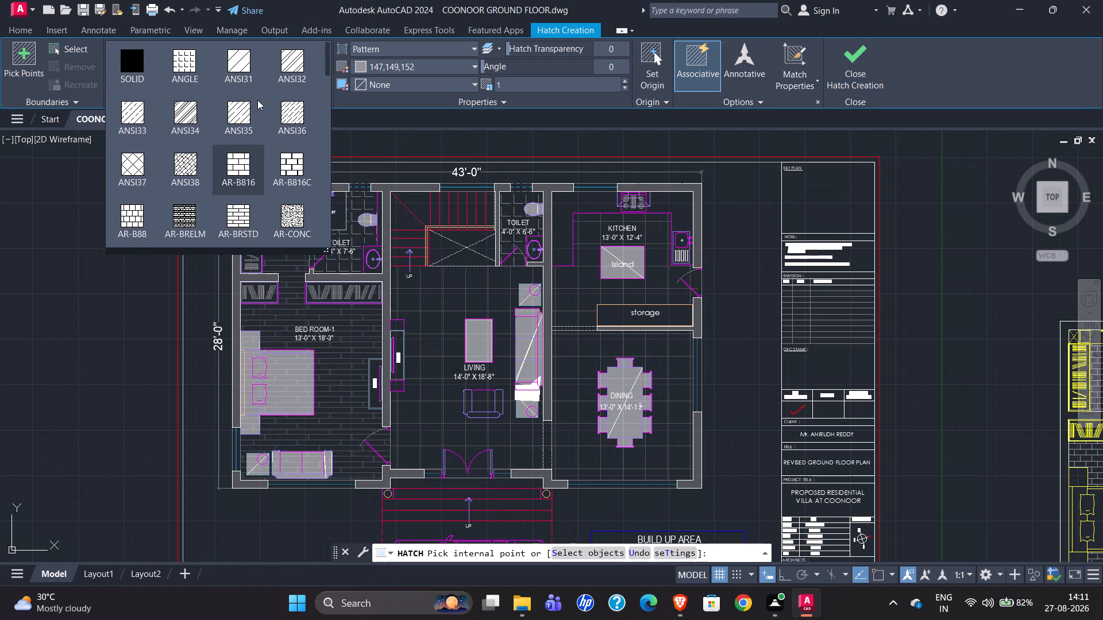
pyautogui.click(194, 67)
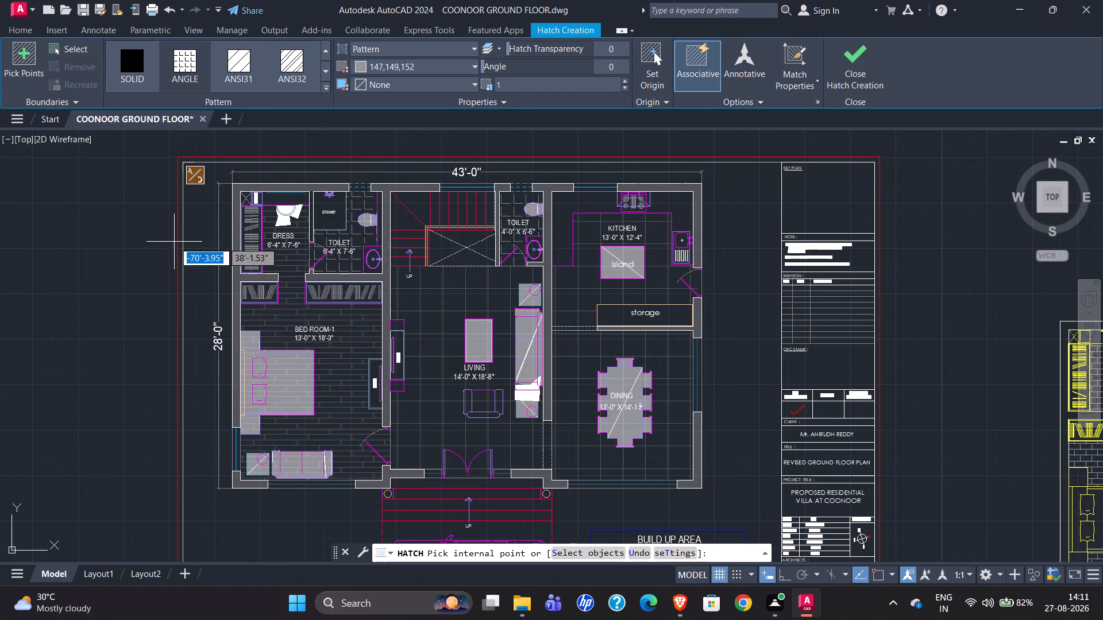
pyautogui.scroll(-1, 173, 242)
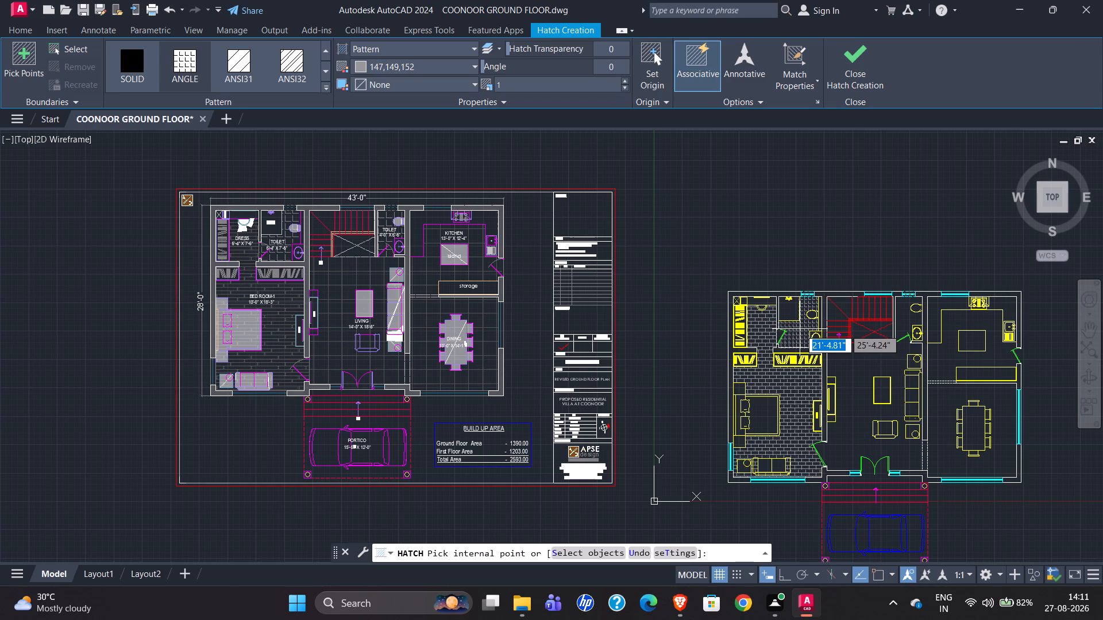
pyautogui.click(800, 329)
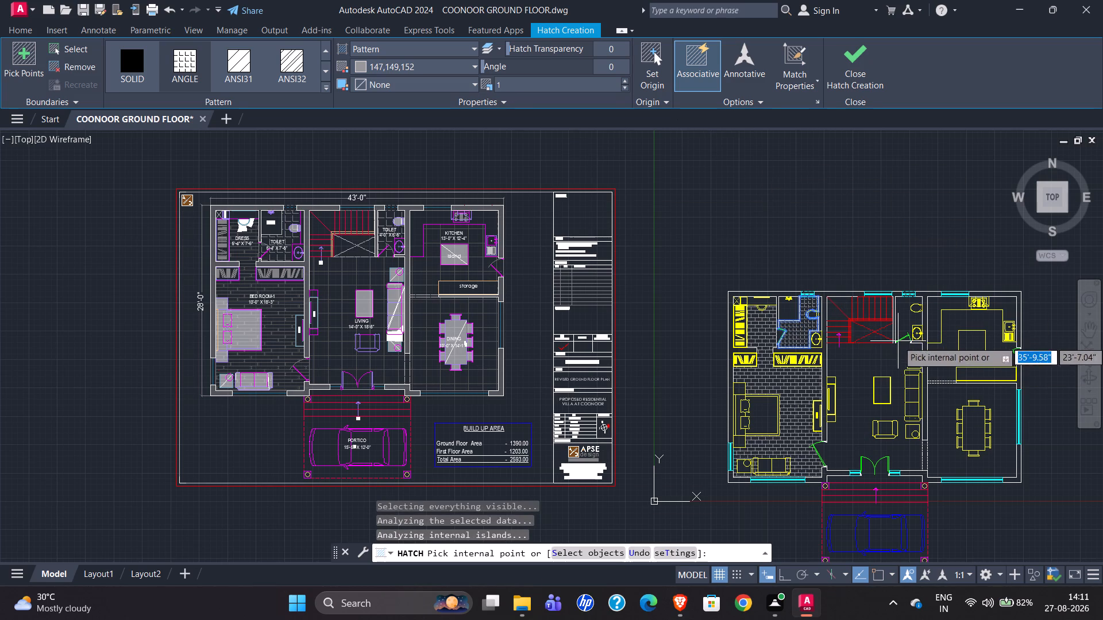
pyautogui.scroll(3, 806, 344)
pyautogui.scroll(-1, 611, 274)
pyautogui.scroll(-1, 730, 288)
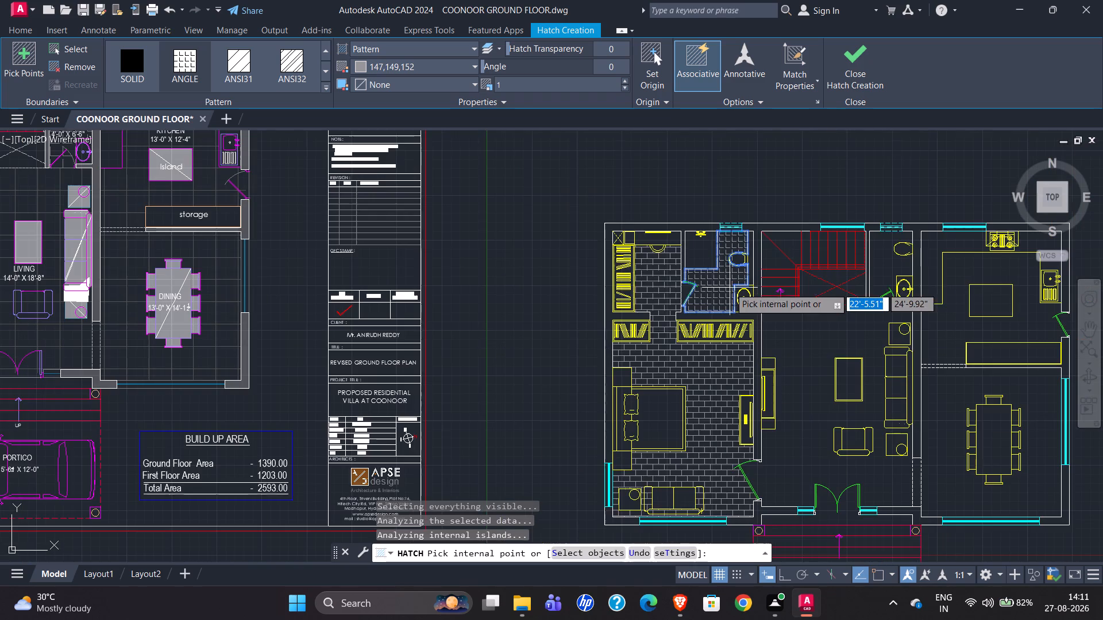
pyautogui.scroll(-1, 800, 288)
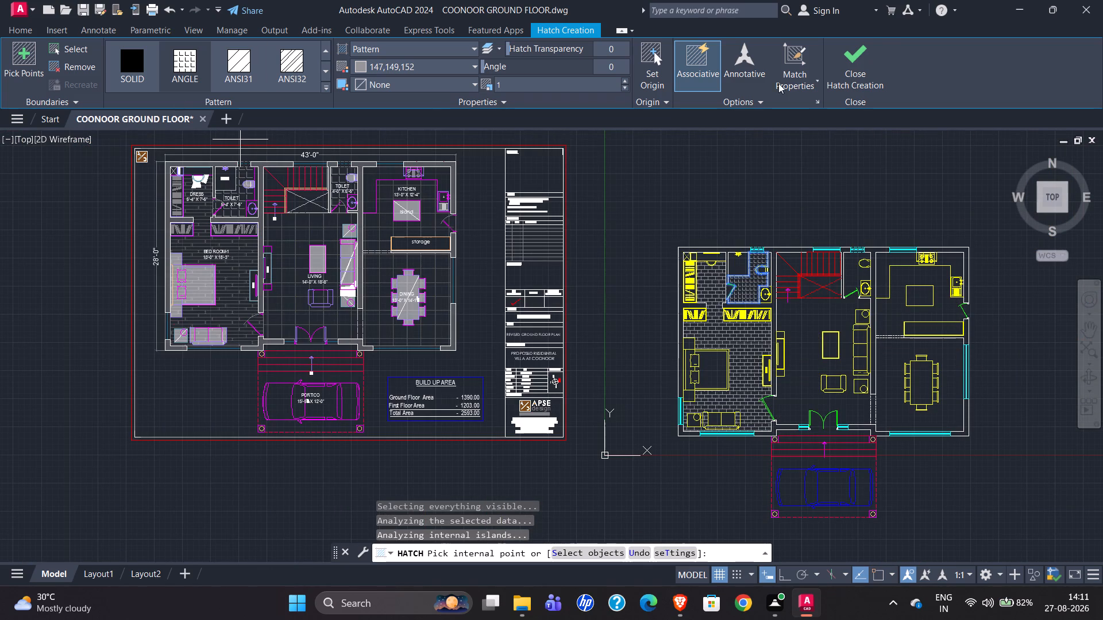
pyautogui.click(869, 60)
# Set the hatch pattern to NET at scale 5 and preview it over the redrawn living room floor.
pyautogui.click(141, 83)
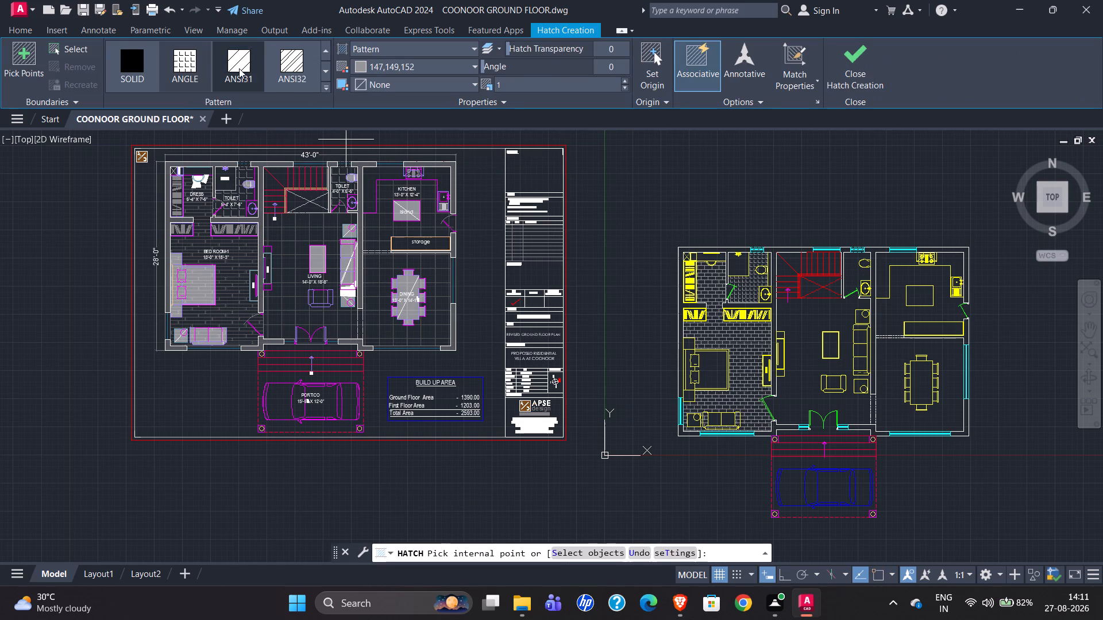
pyautogui.click(321, 88)
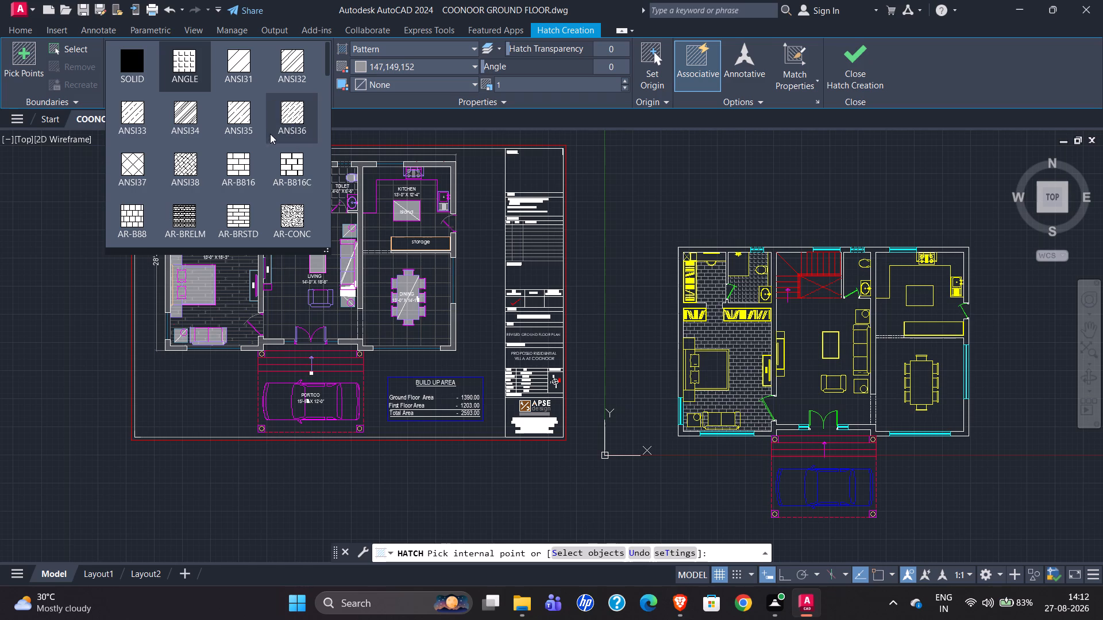
pyautogui.scroll(-8, 277, 122)
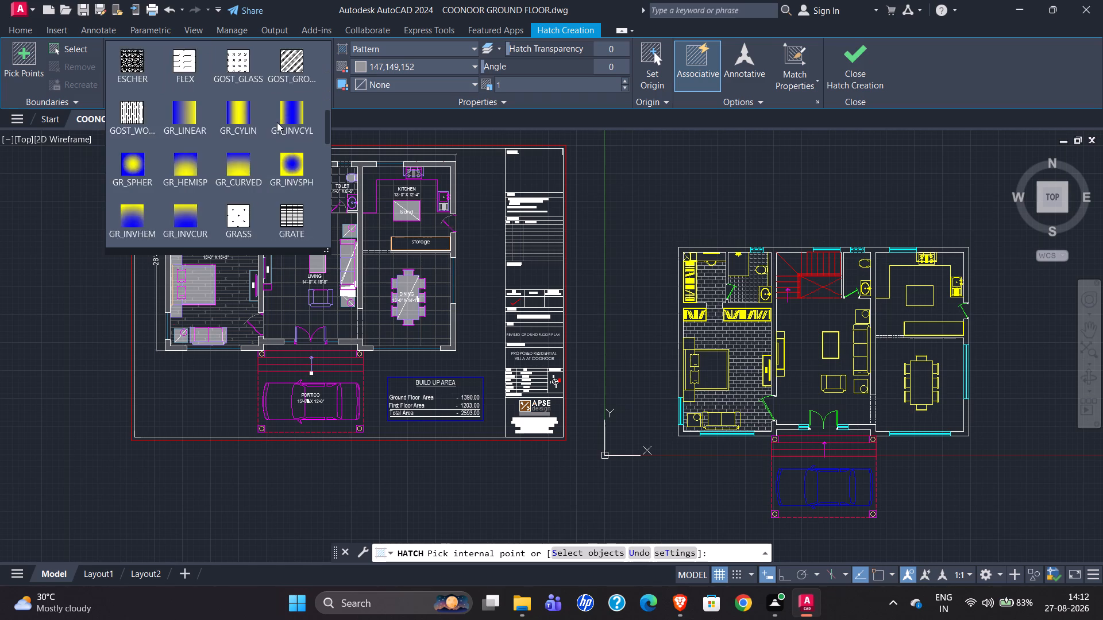
pyautogui.scroll(-17, 277, 122)
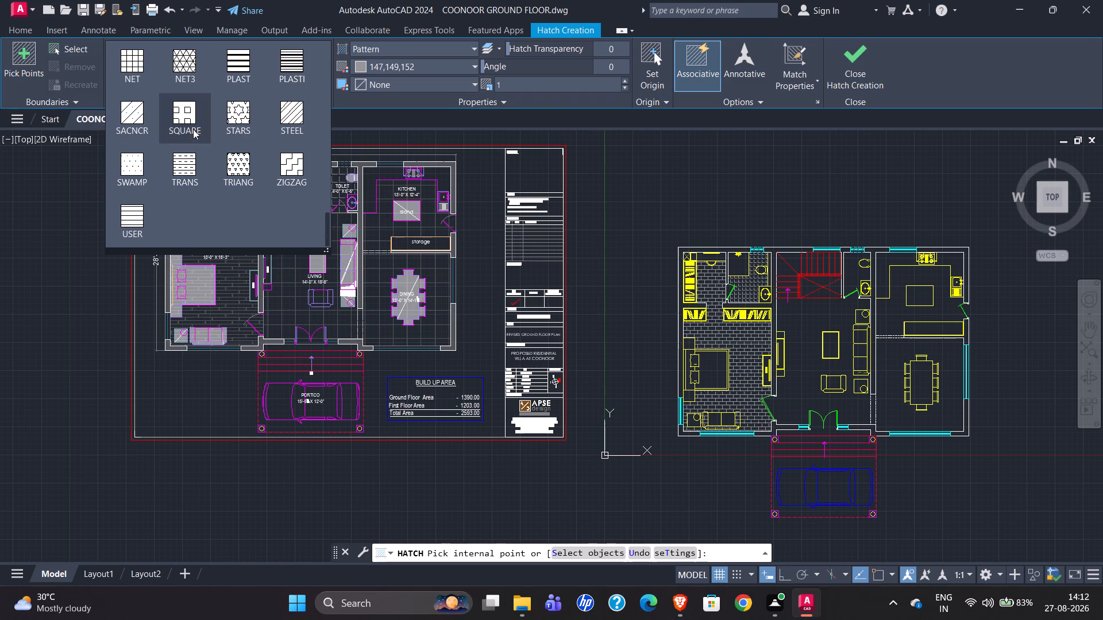
pyautogui.click(141, 73)
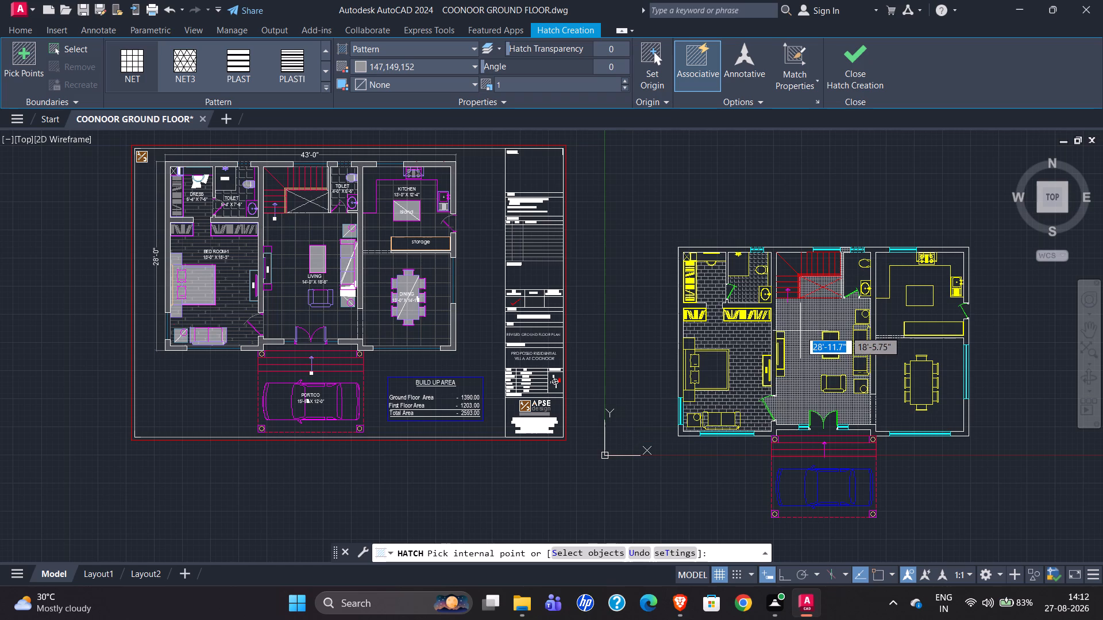
pyautogui.click(542, 84)
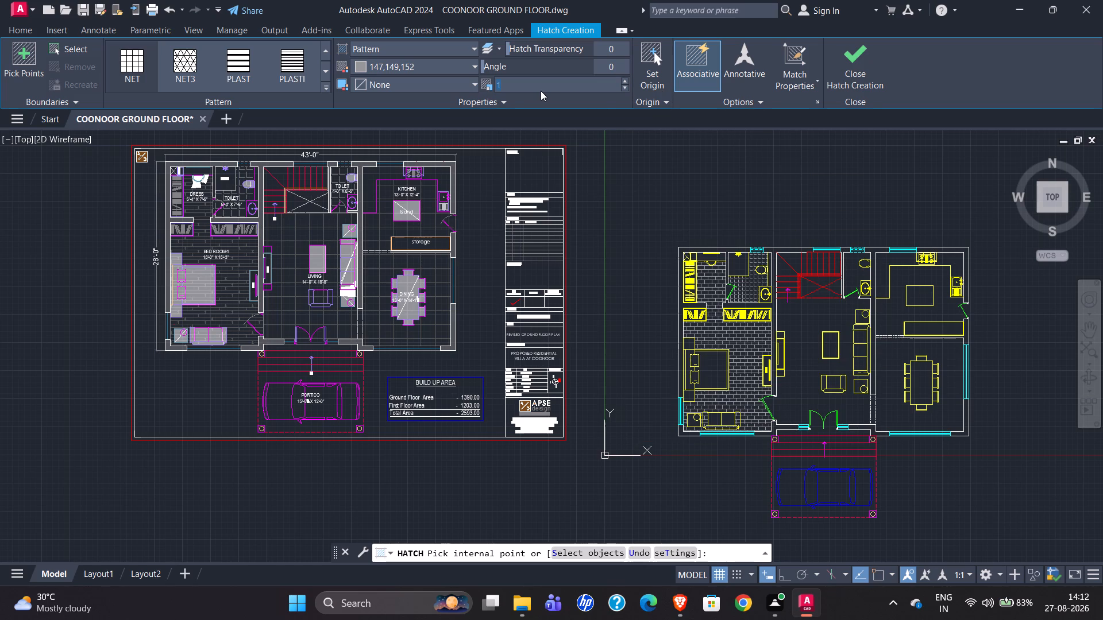
pyautogui.press('5')
pyautogui.press('Return')
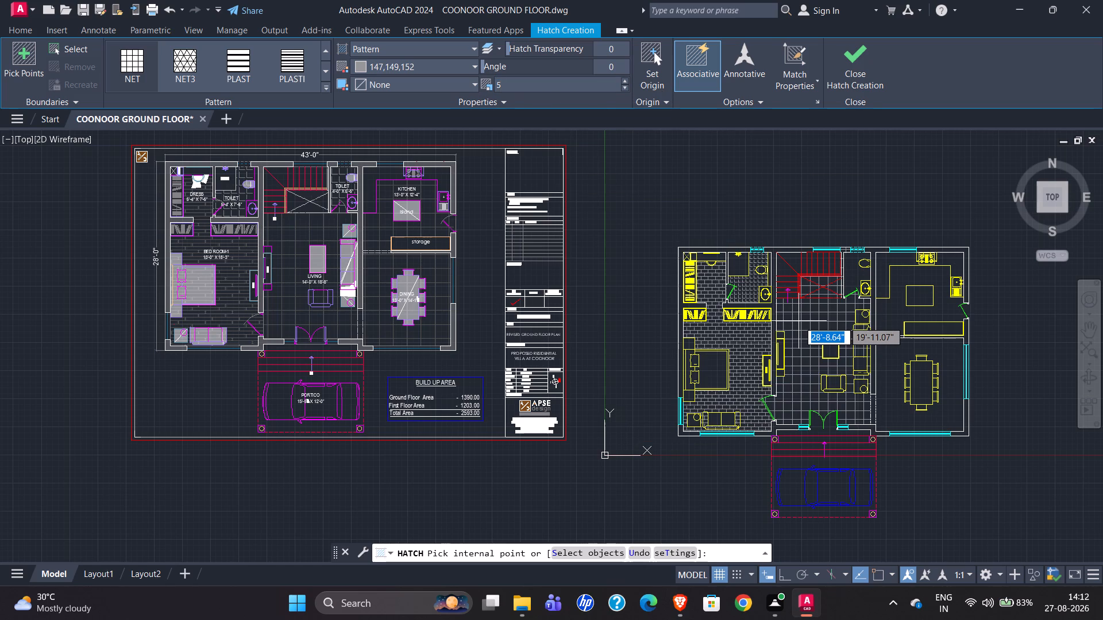
pyautogui.scroll(3, 799, 321)
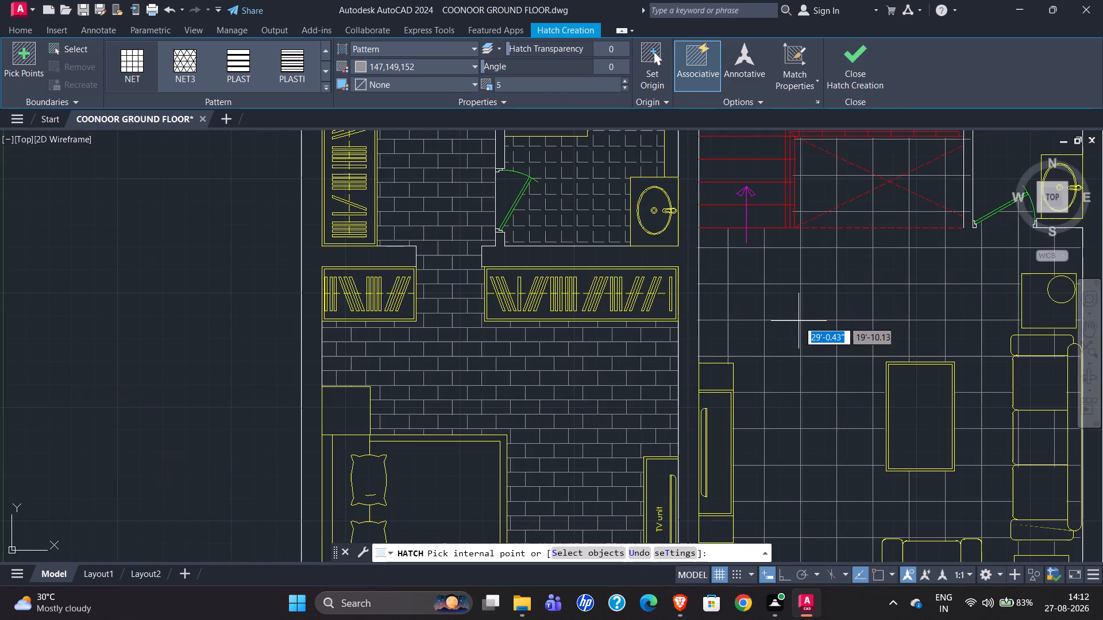
pyautogui.scroll(-2, 799, 321)
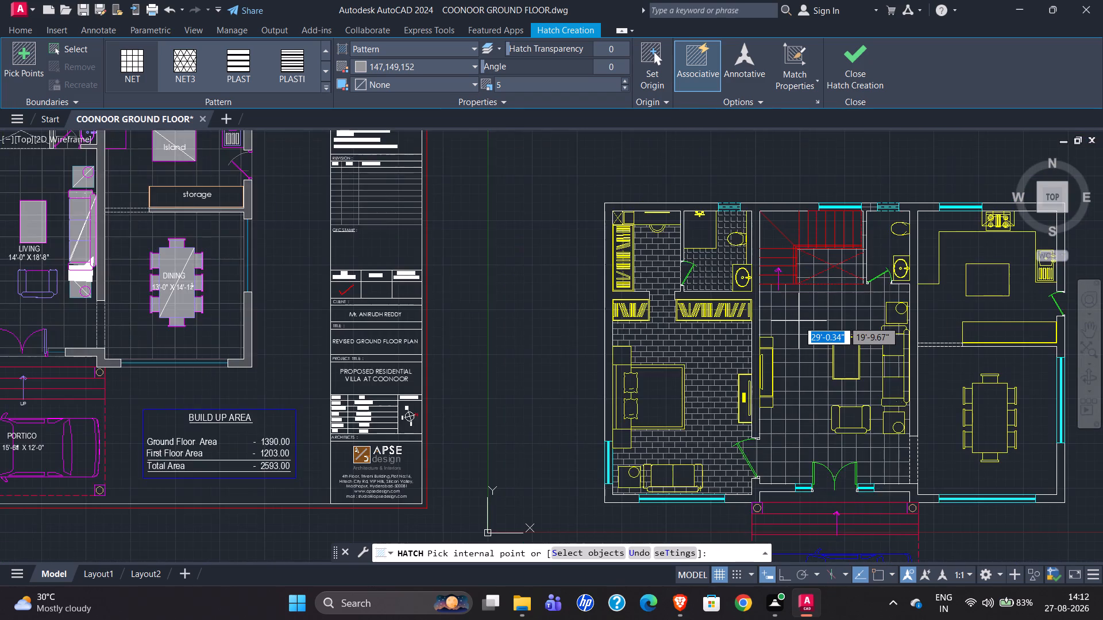
pyautogui.scroll(-1, 799, 321)
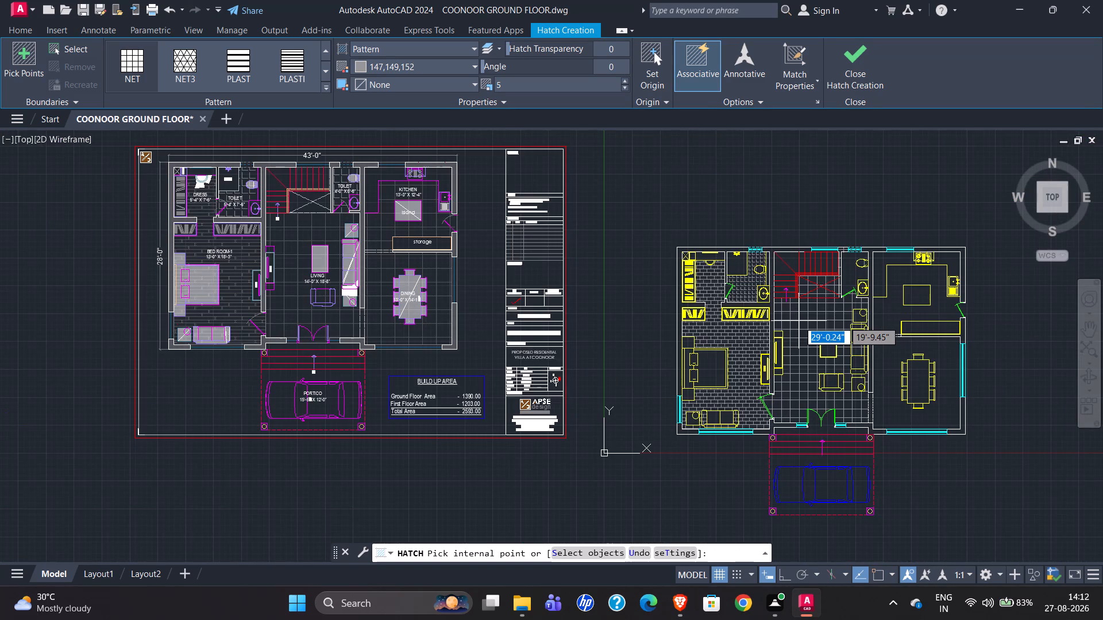
pyautogui.scroll(3, 823, 320)
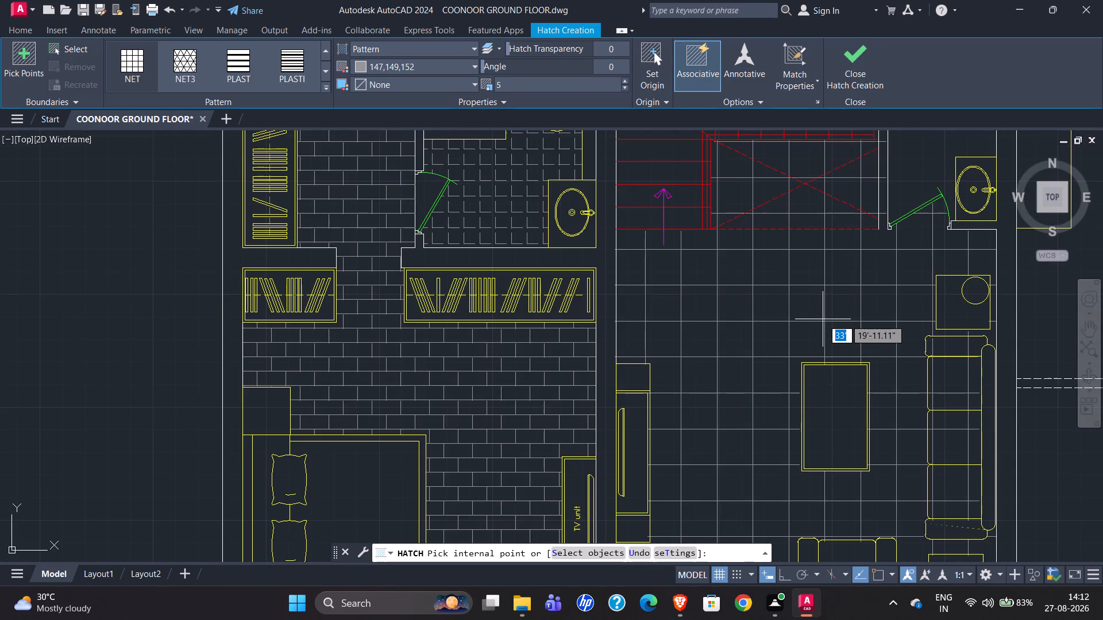
pyautogui.scroll(-2, 755, 305)
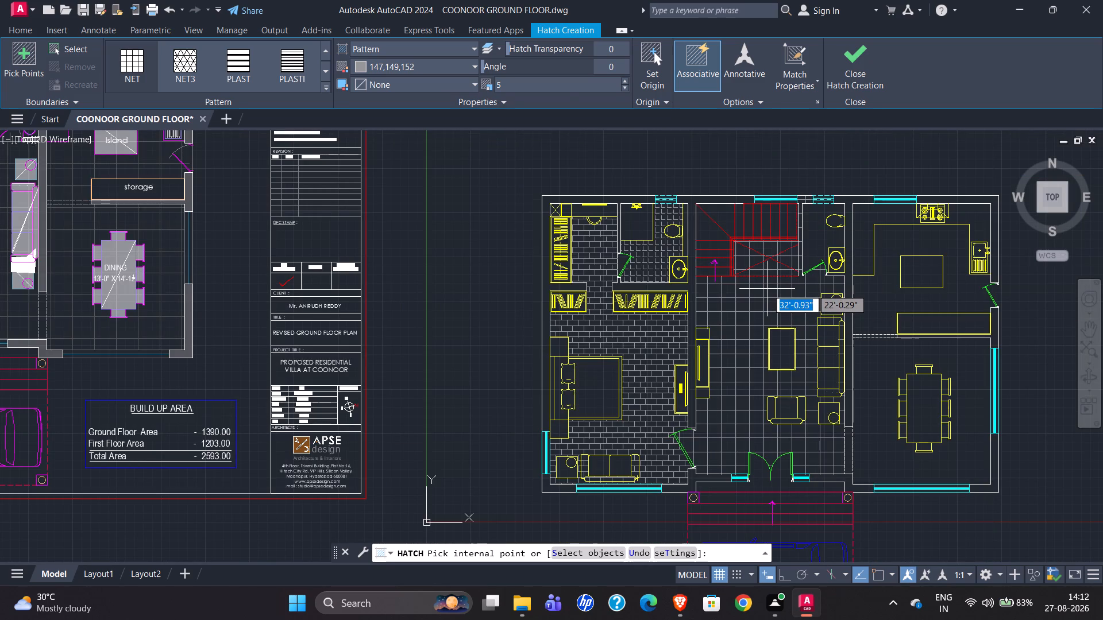
pyautogui.scroll(-1, 767, 289)
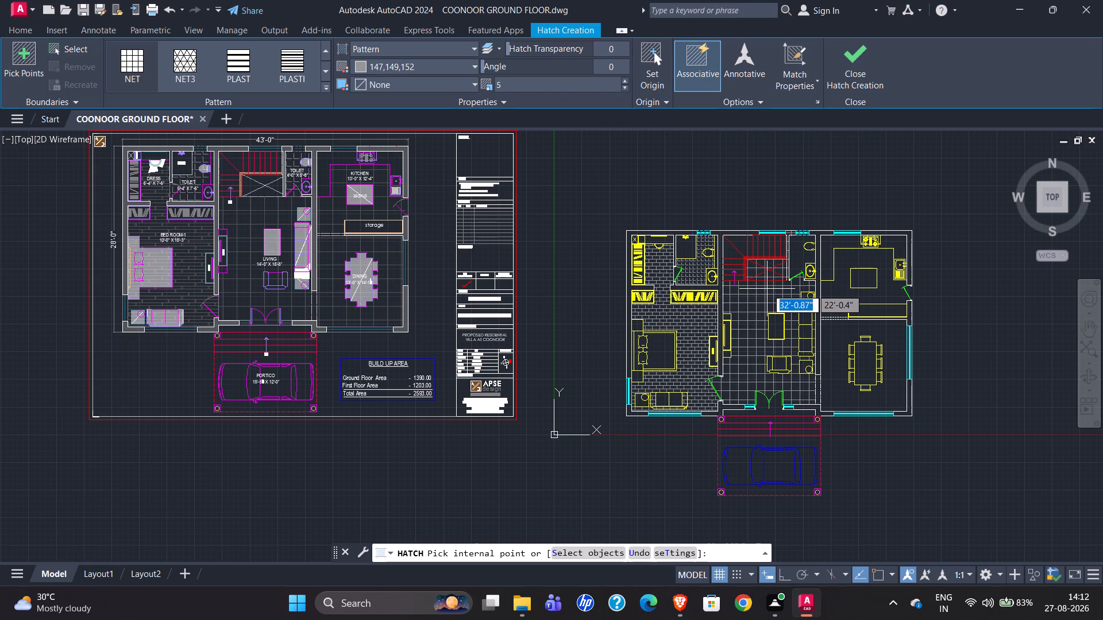
pyautogui.scroll(4, 809, 301)
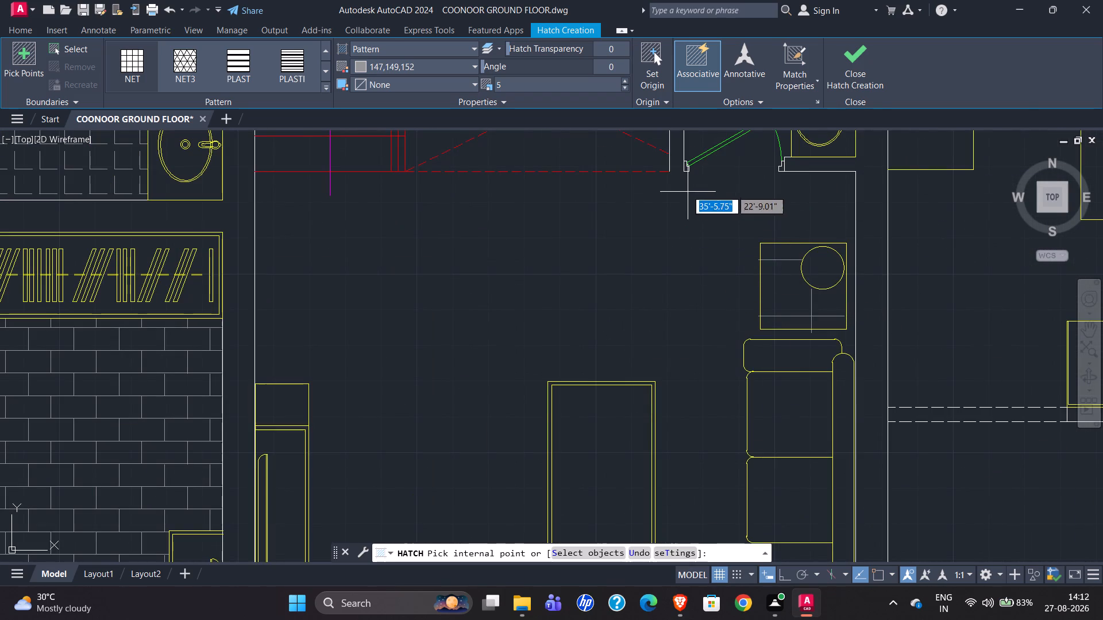
pyautogui.press('Escape')
# Draw a horizontal line about 10'-7" long from the stair void's lower corner across the small toilet's doorway to the living room wall.
pyautogui.click(21, 60)
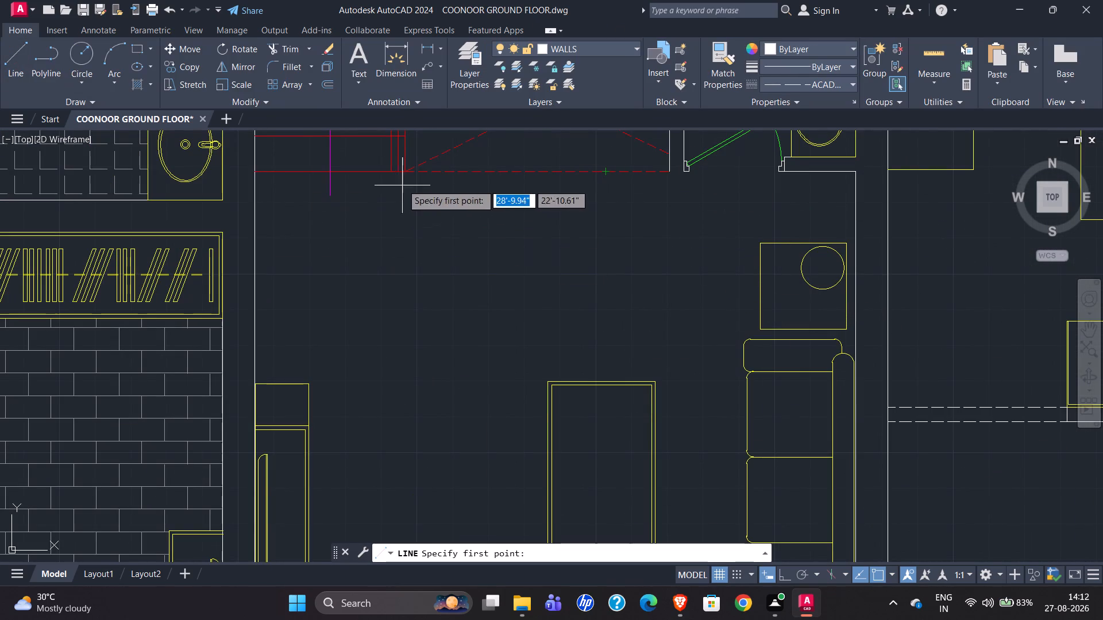
pyautogui.click(404, 170)
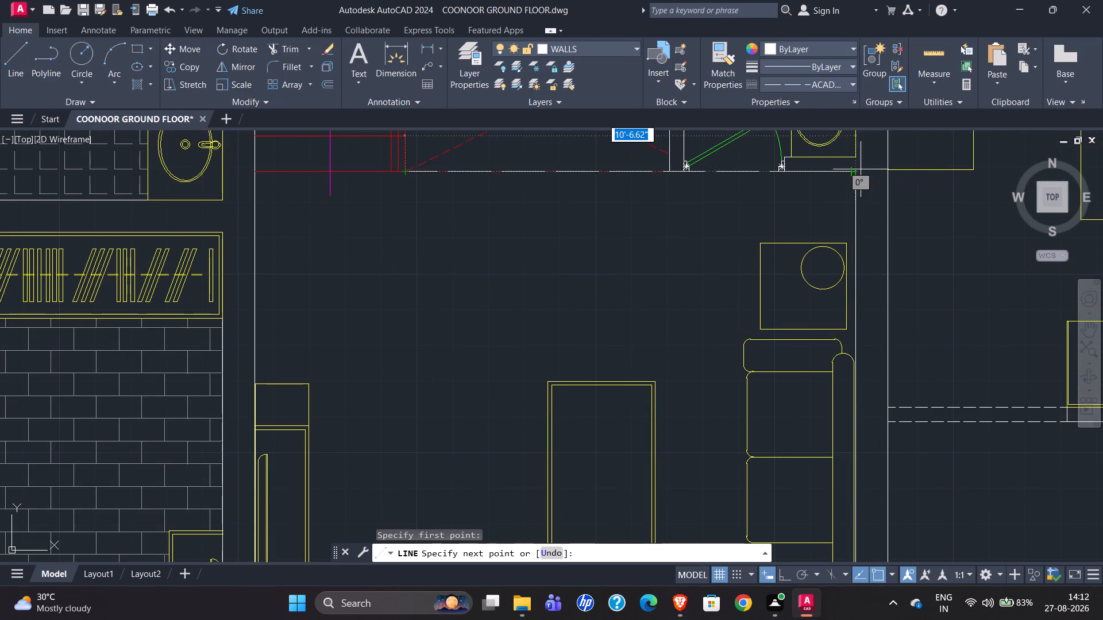
pyautogui.click(857, 173)
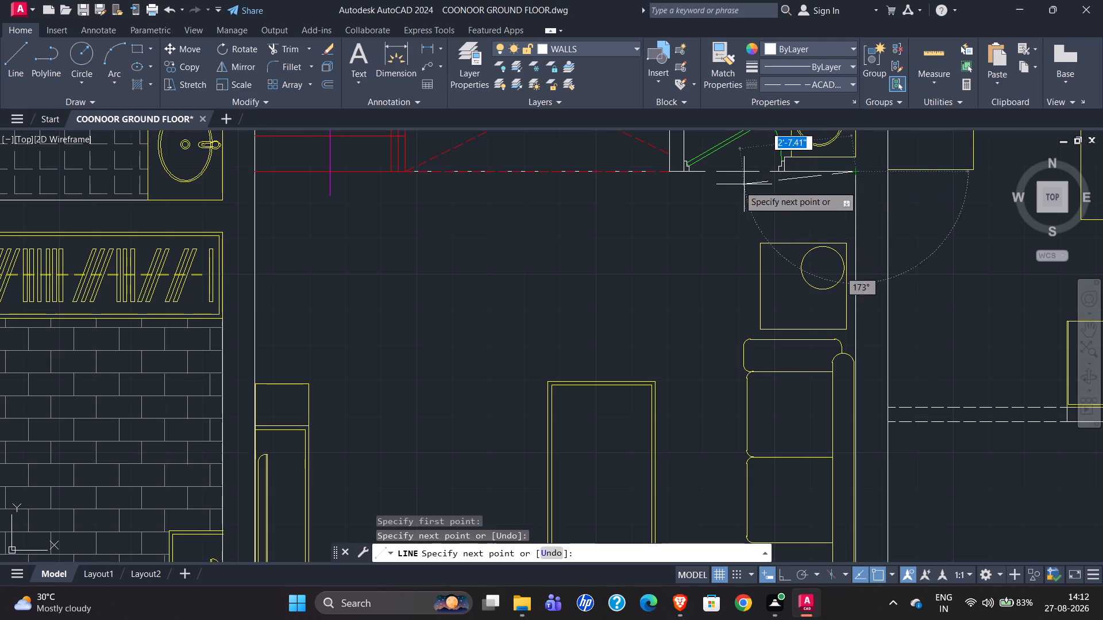
pyautogui.press('Escape')
# Set the linetype of the new line along the stair void and small toilet doorway to ByLayer.
pyautogui.click(734, 170)
pyautogui.click(818, 87)
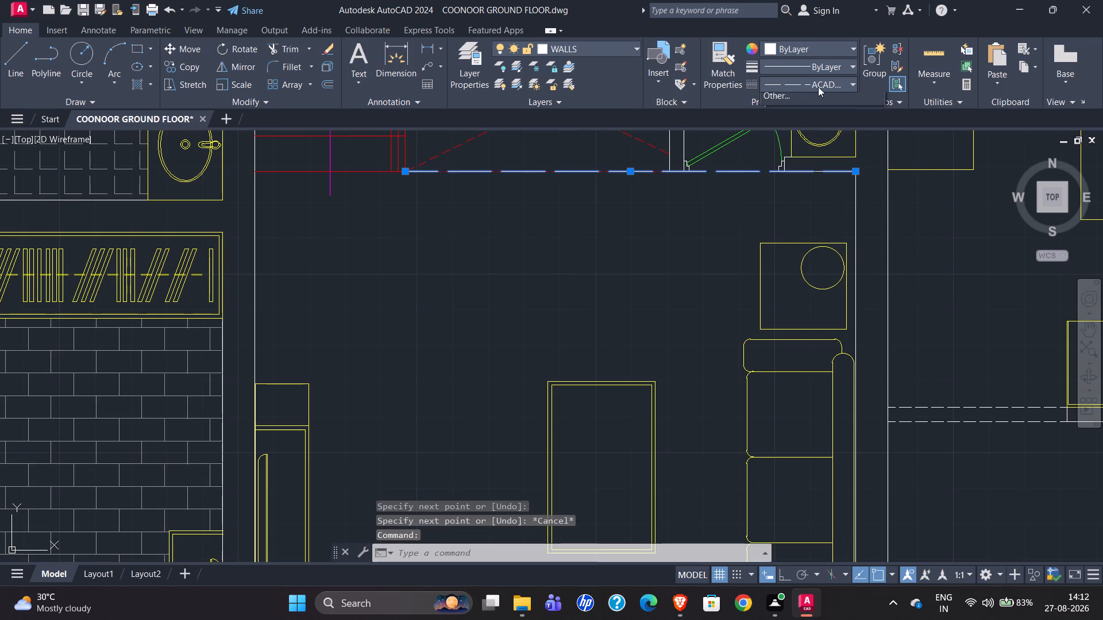
pyautogui.click(813, 100)
pyautogui.press('Escape')
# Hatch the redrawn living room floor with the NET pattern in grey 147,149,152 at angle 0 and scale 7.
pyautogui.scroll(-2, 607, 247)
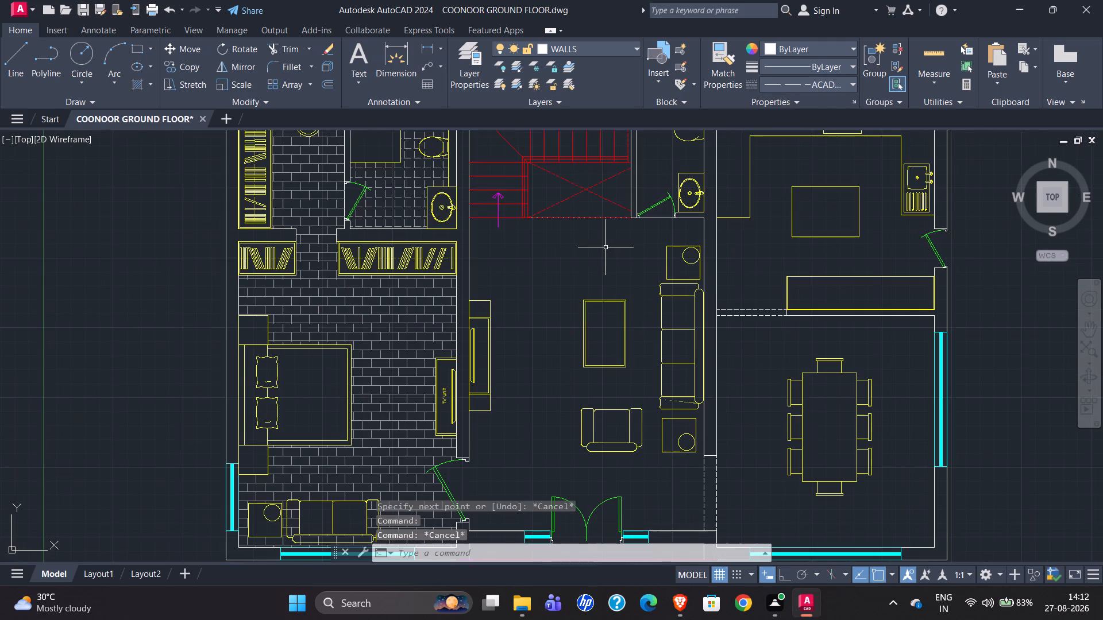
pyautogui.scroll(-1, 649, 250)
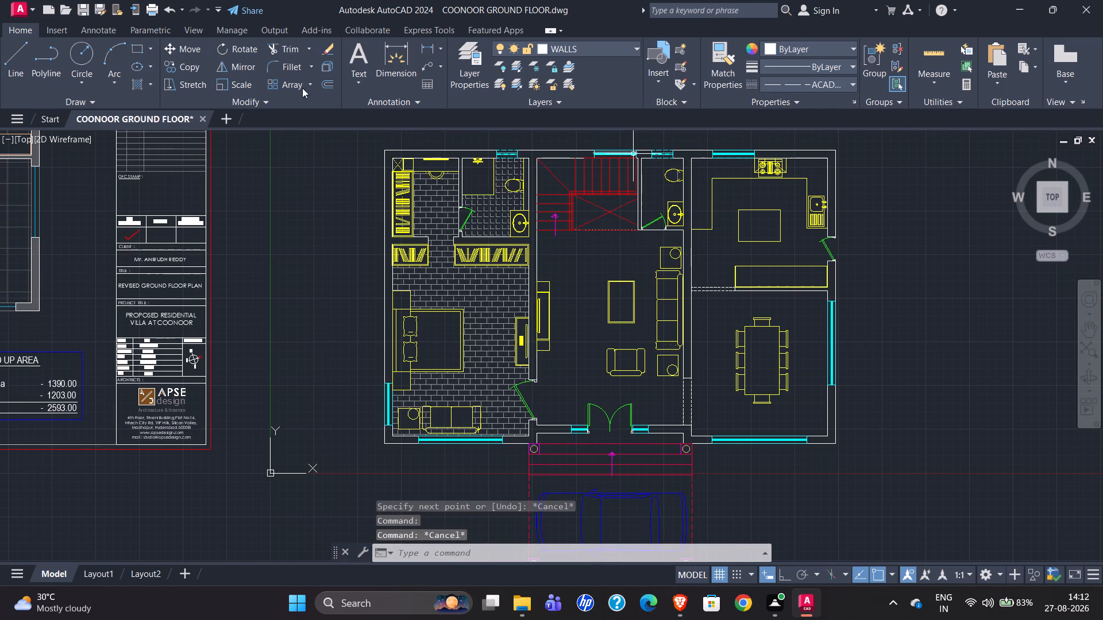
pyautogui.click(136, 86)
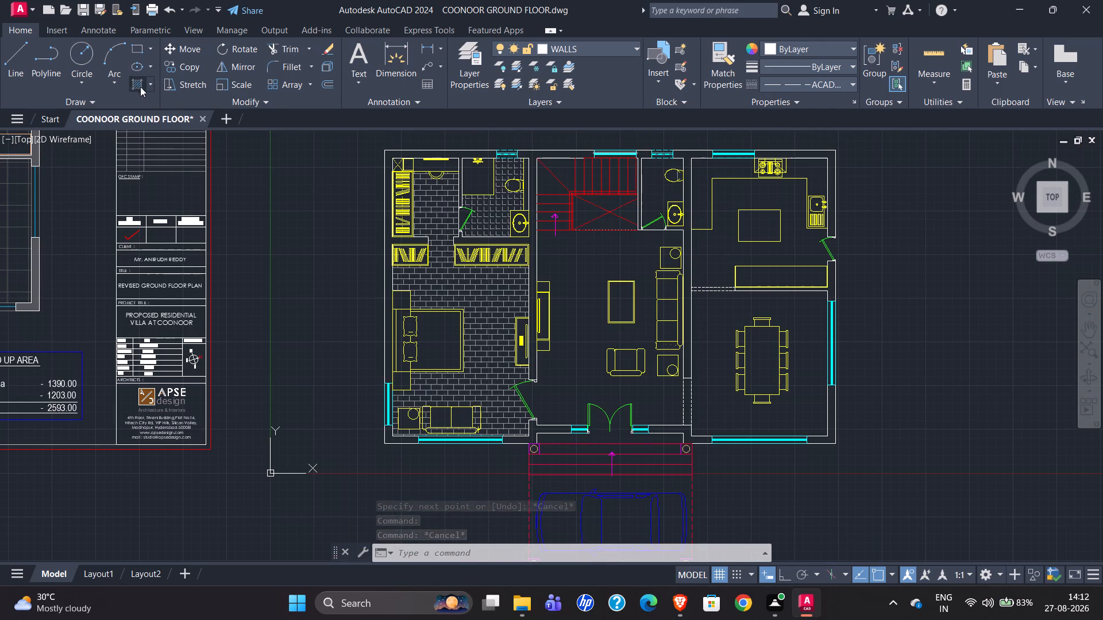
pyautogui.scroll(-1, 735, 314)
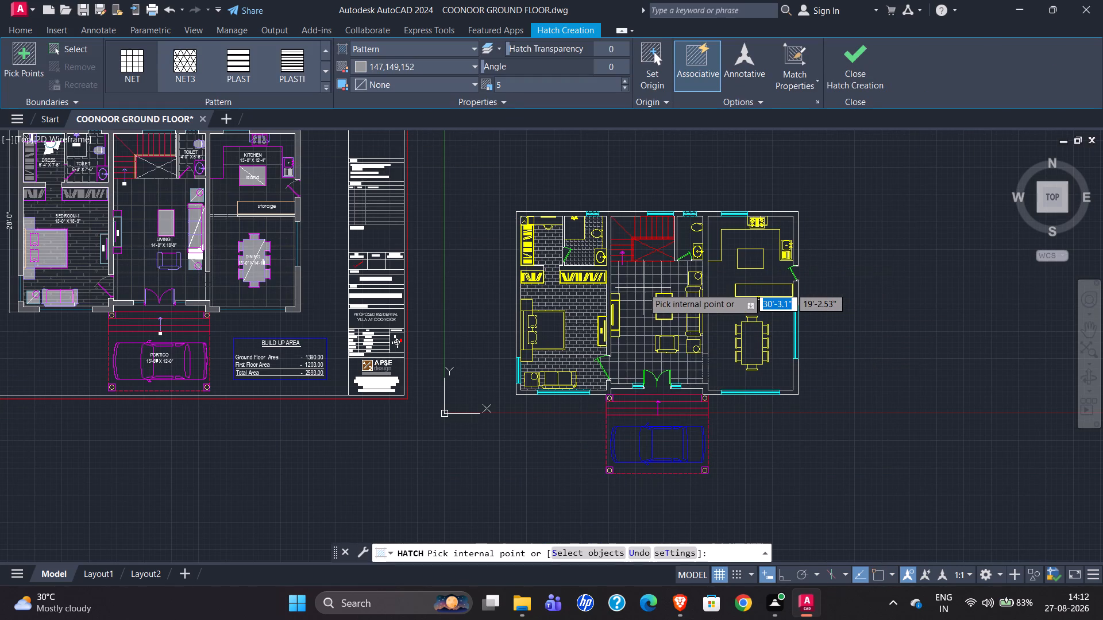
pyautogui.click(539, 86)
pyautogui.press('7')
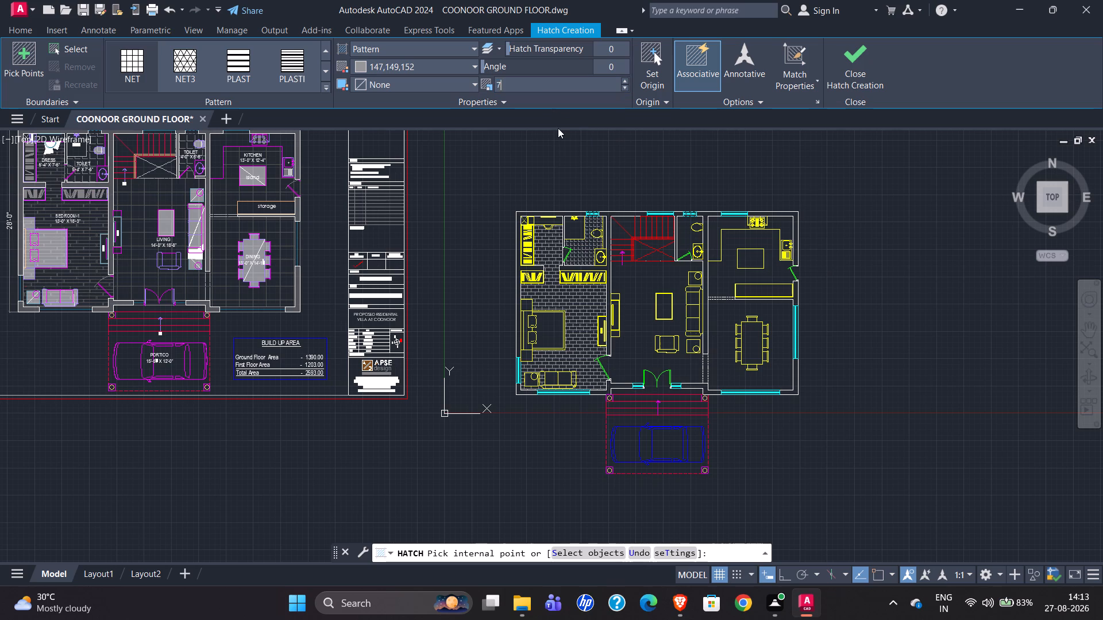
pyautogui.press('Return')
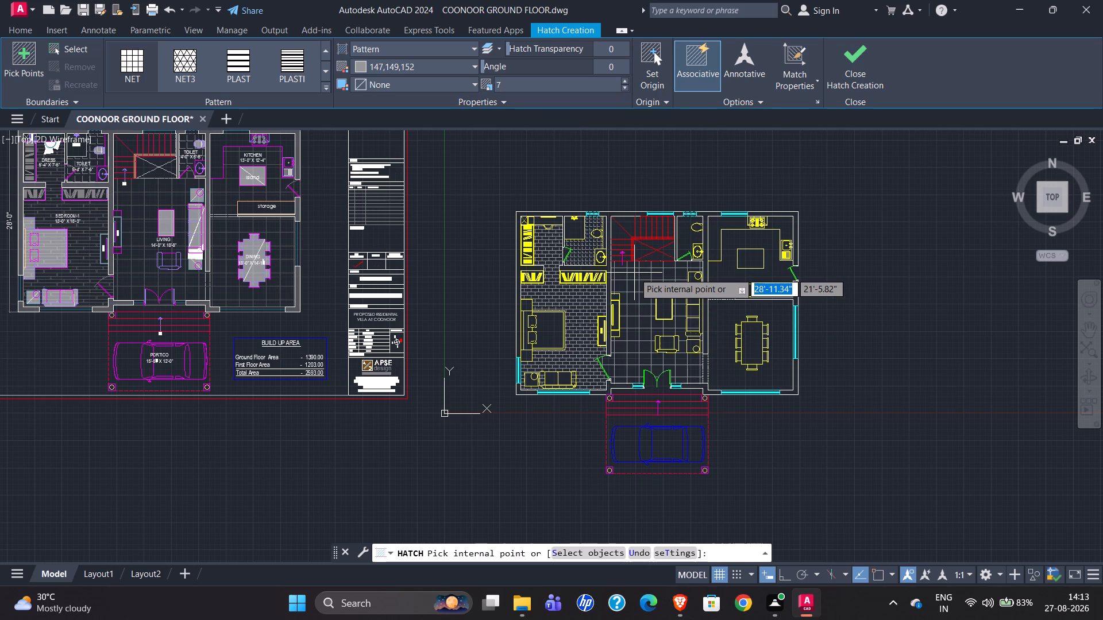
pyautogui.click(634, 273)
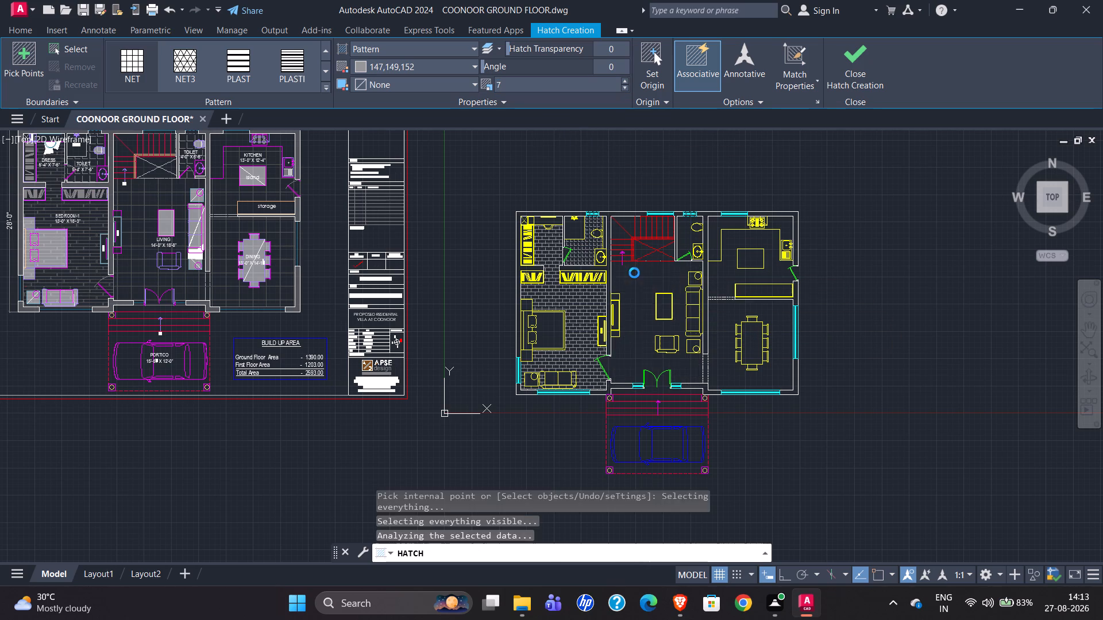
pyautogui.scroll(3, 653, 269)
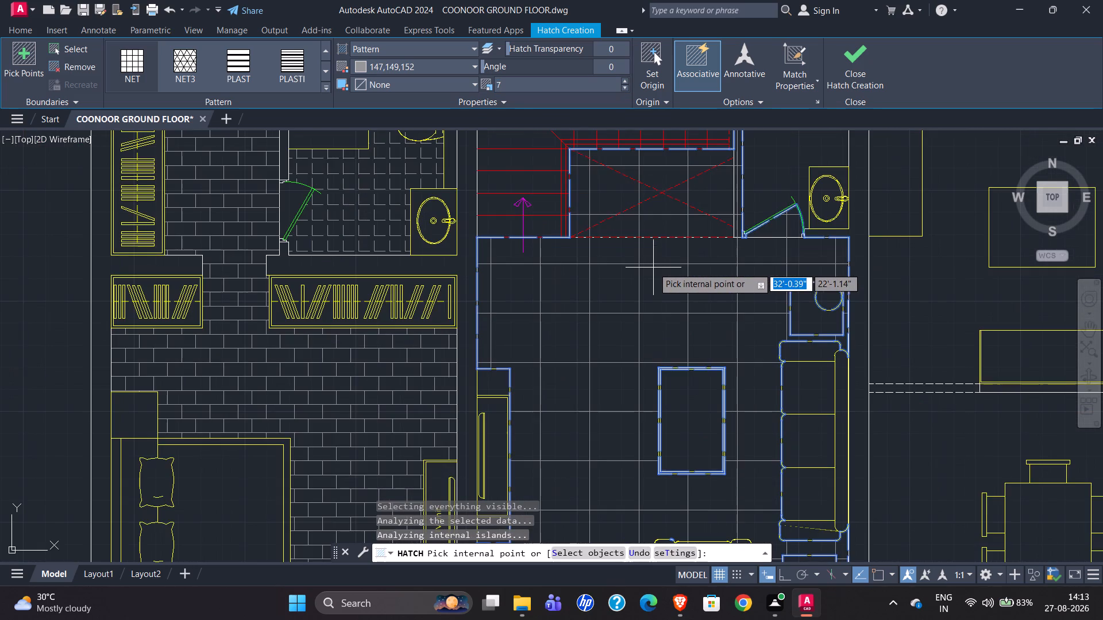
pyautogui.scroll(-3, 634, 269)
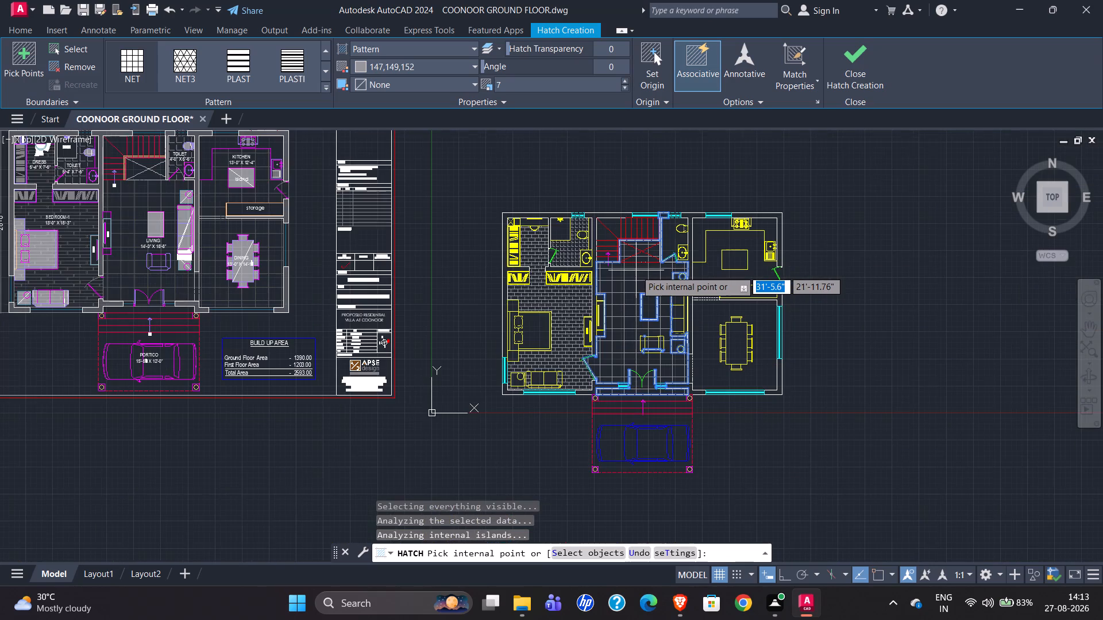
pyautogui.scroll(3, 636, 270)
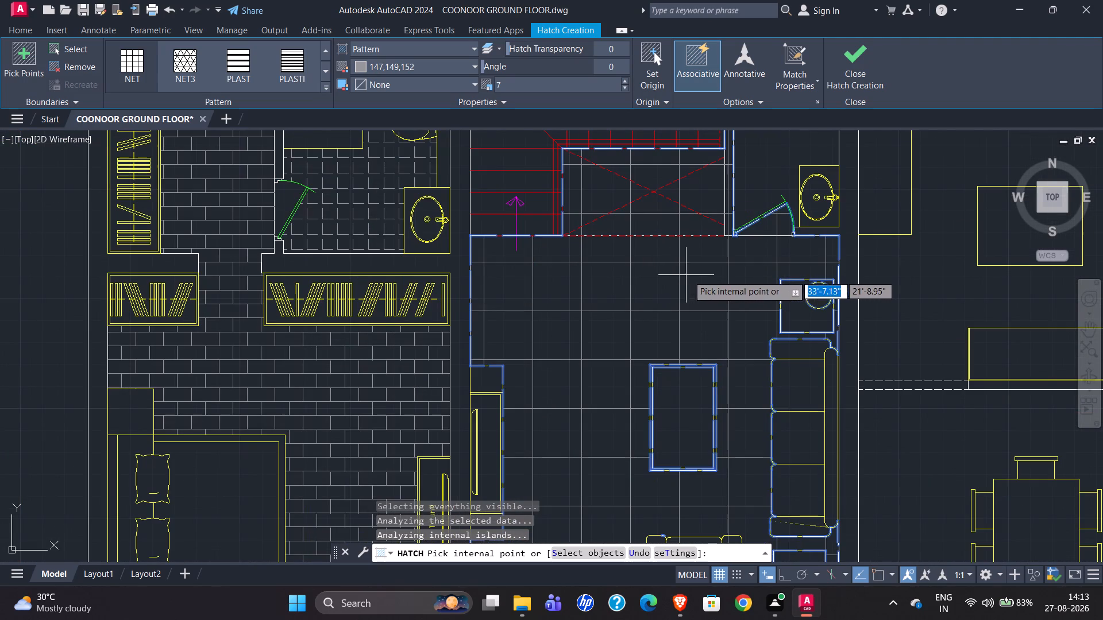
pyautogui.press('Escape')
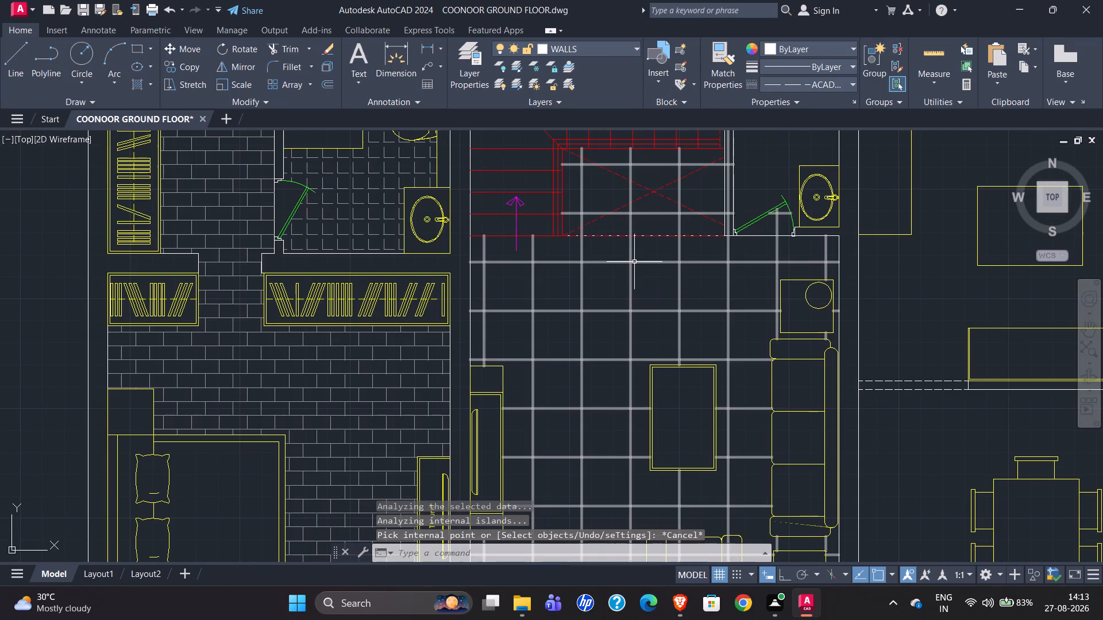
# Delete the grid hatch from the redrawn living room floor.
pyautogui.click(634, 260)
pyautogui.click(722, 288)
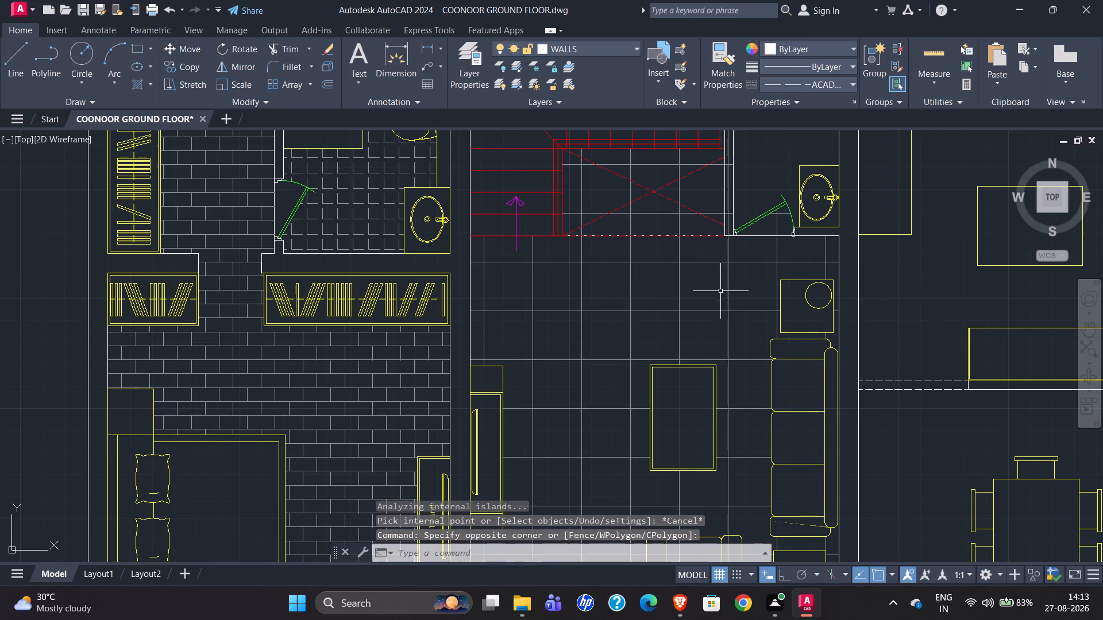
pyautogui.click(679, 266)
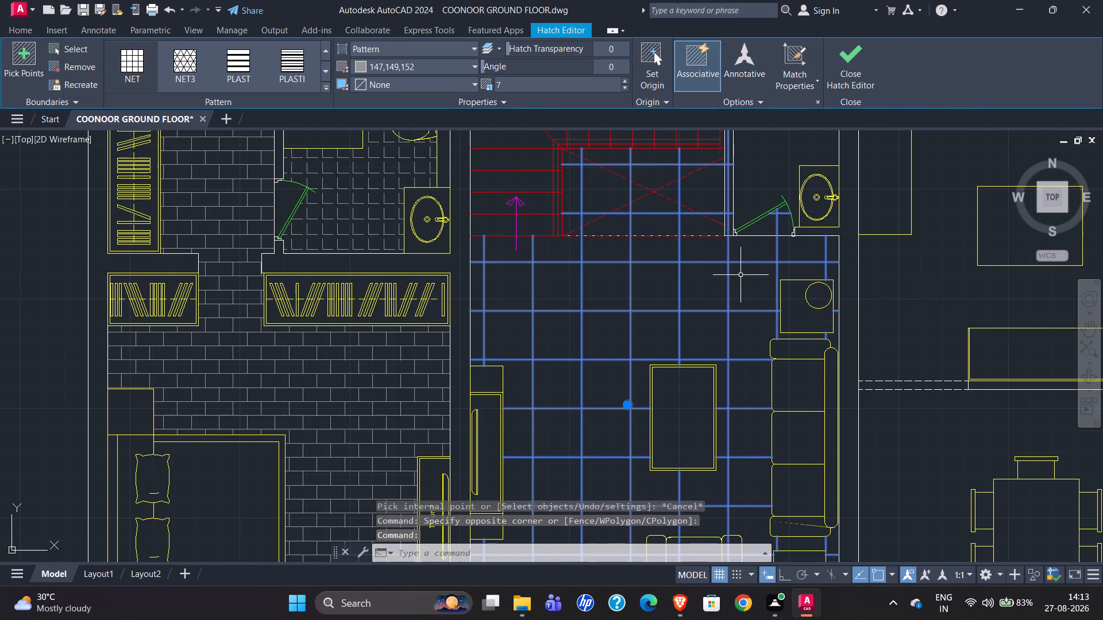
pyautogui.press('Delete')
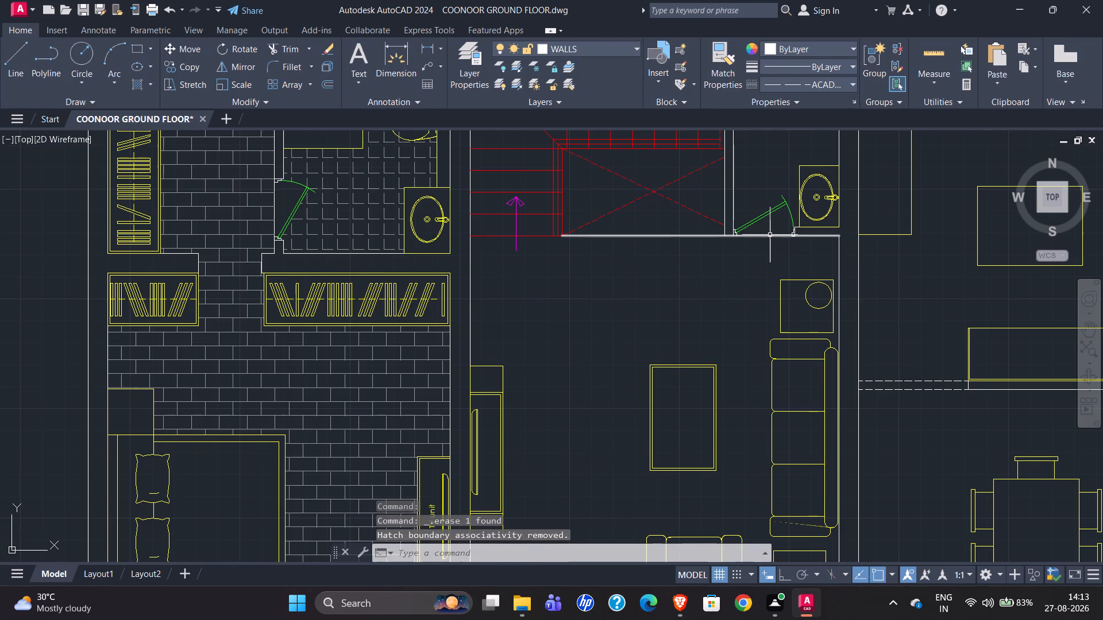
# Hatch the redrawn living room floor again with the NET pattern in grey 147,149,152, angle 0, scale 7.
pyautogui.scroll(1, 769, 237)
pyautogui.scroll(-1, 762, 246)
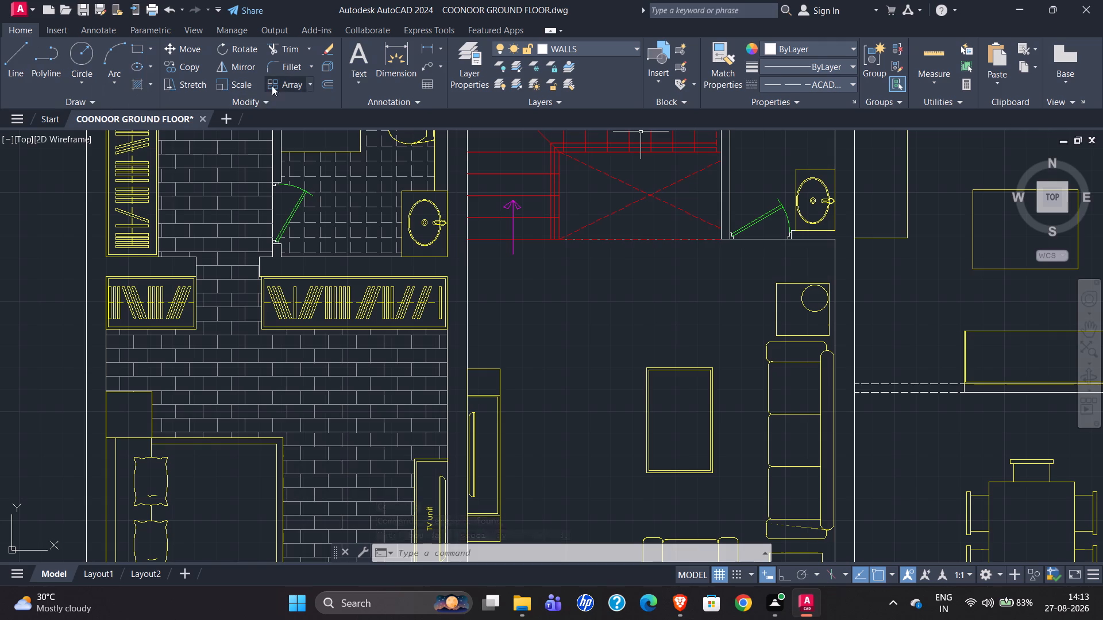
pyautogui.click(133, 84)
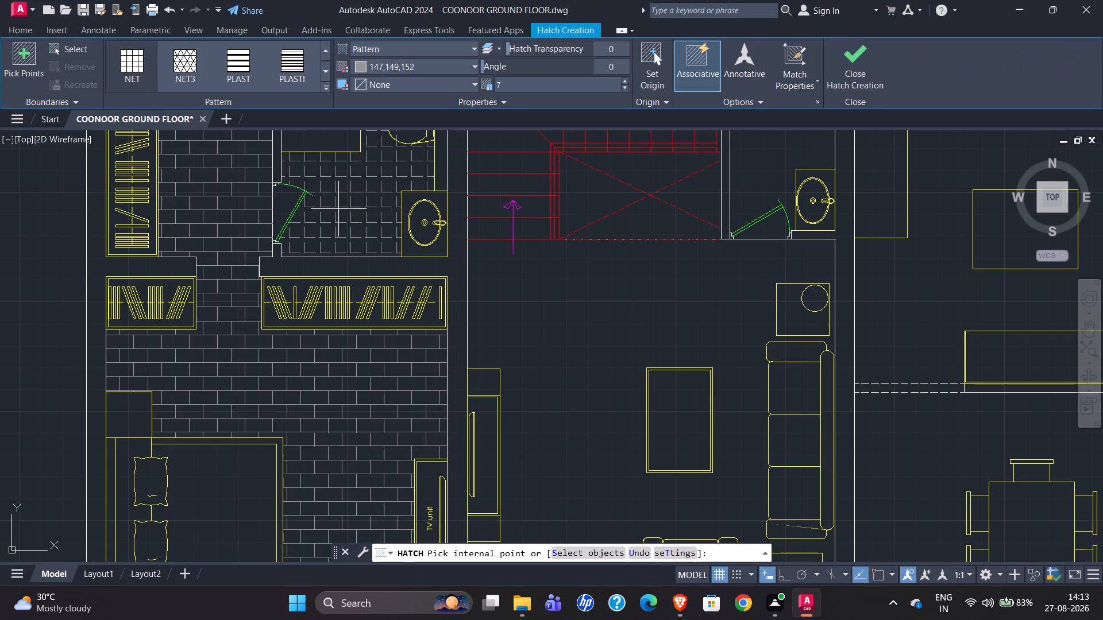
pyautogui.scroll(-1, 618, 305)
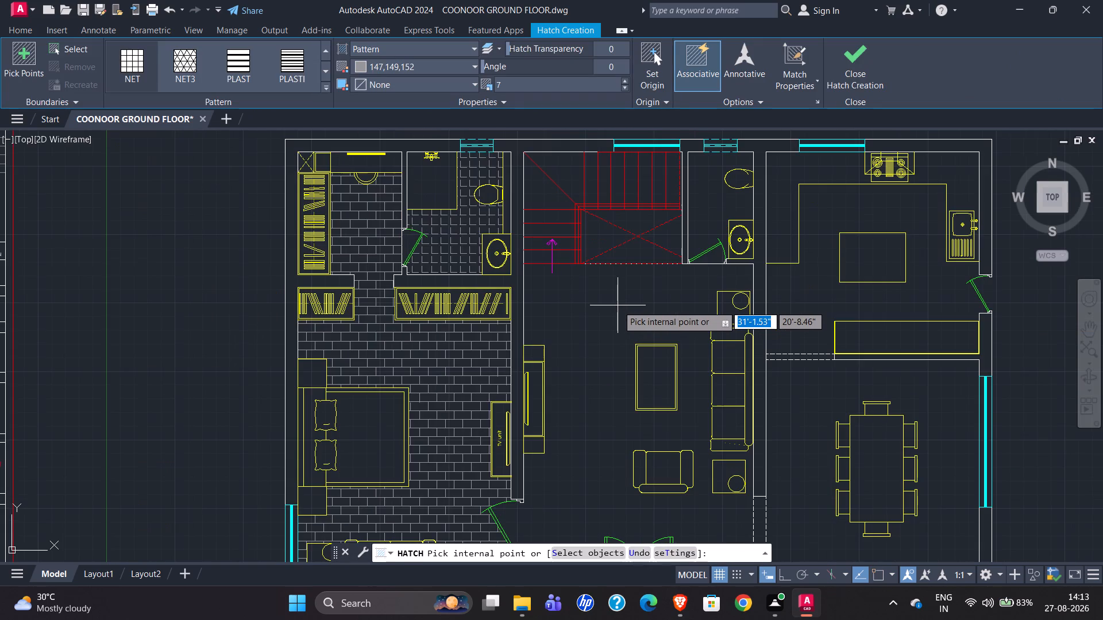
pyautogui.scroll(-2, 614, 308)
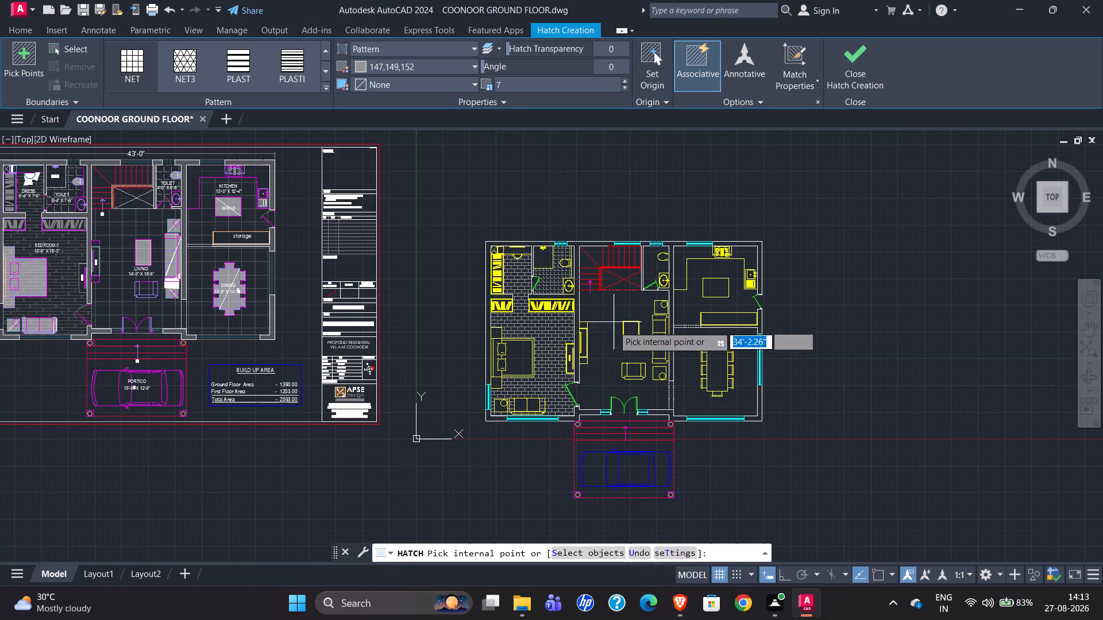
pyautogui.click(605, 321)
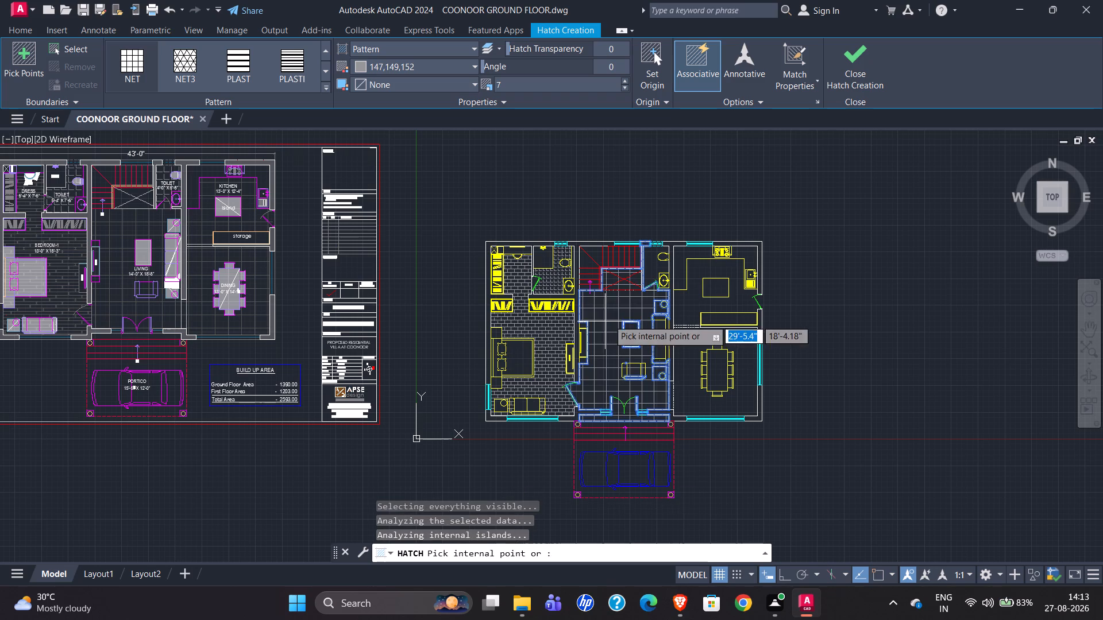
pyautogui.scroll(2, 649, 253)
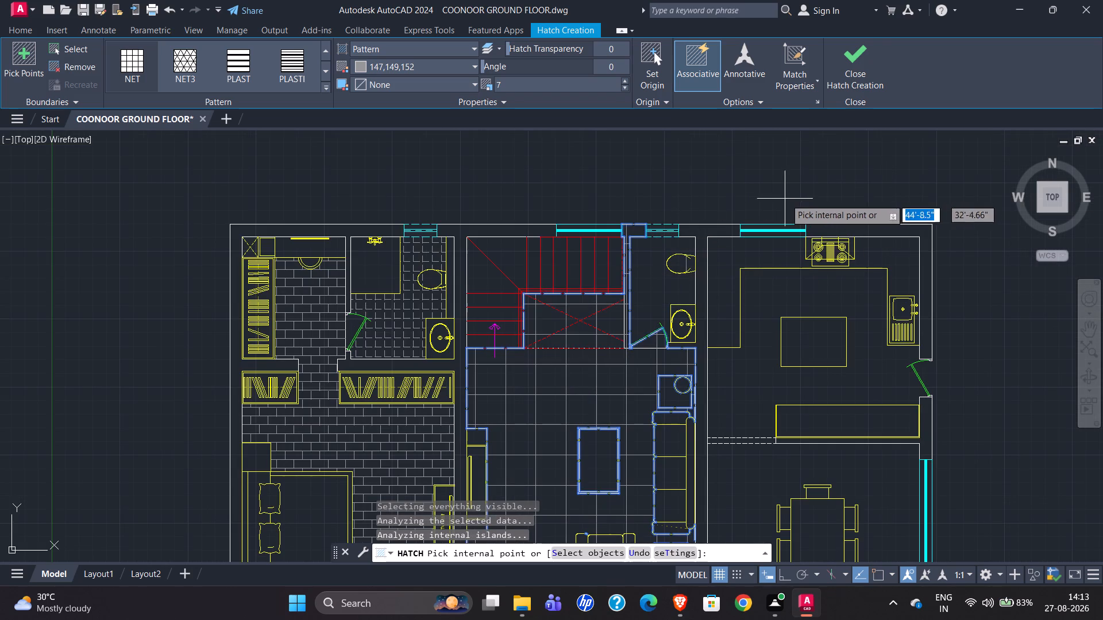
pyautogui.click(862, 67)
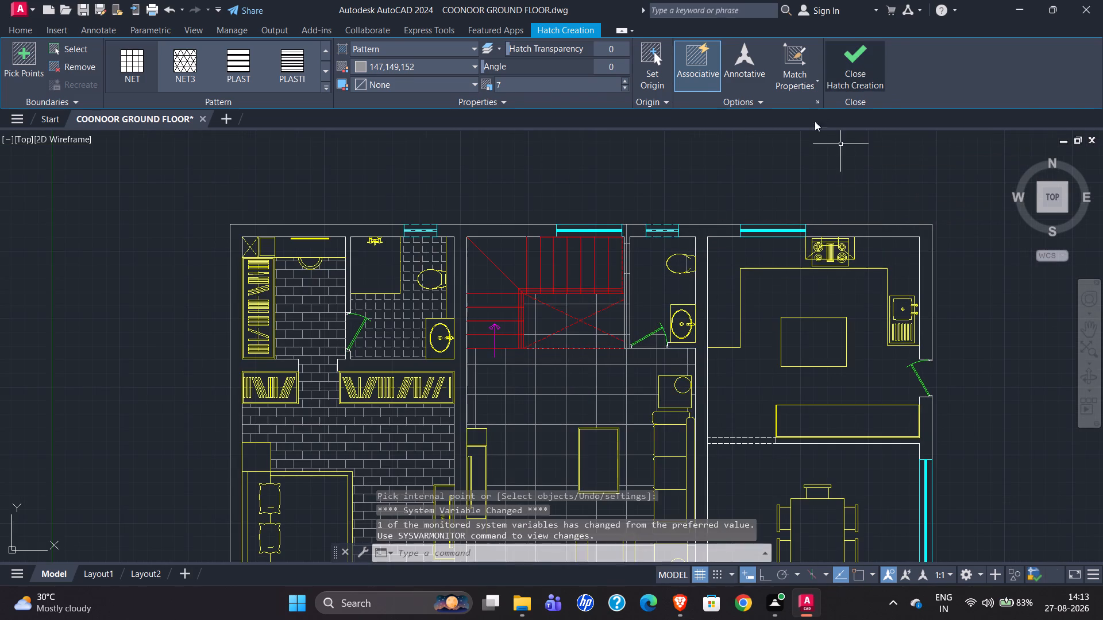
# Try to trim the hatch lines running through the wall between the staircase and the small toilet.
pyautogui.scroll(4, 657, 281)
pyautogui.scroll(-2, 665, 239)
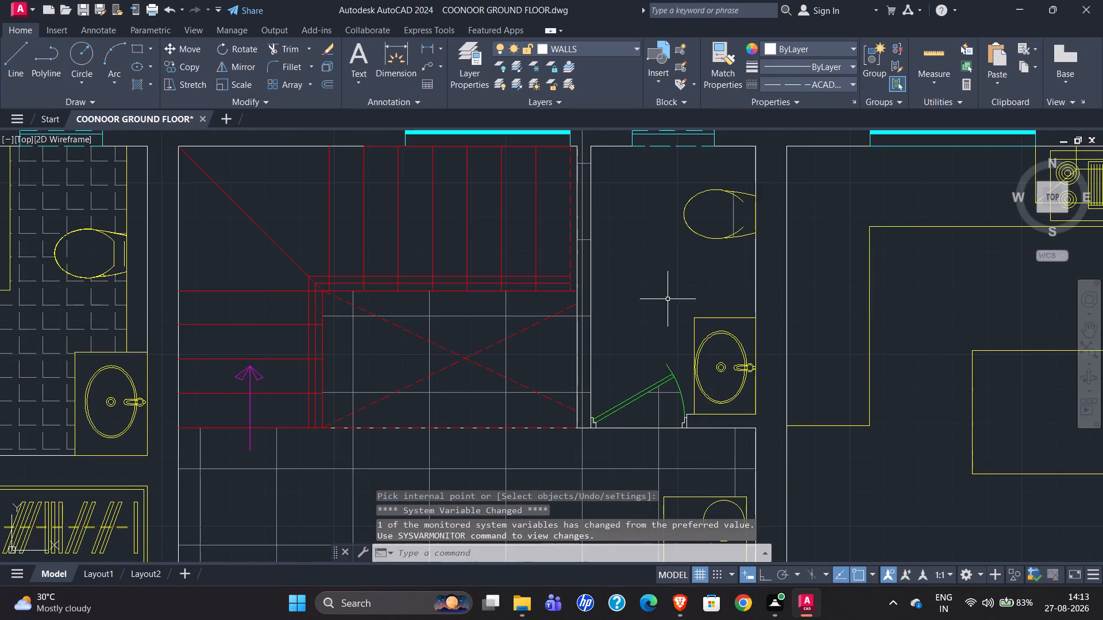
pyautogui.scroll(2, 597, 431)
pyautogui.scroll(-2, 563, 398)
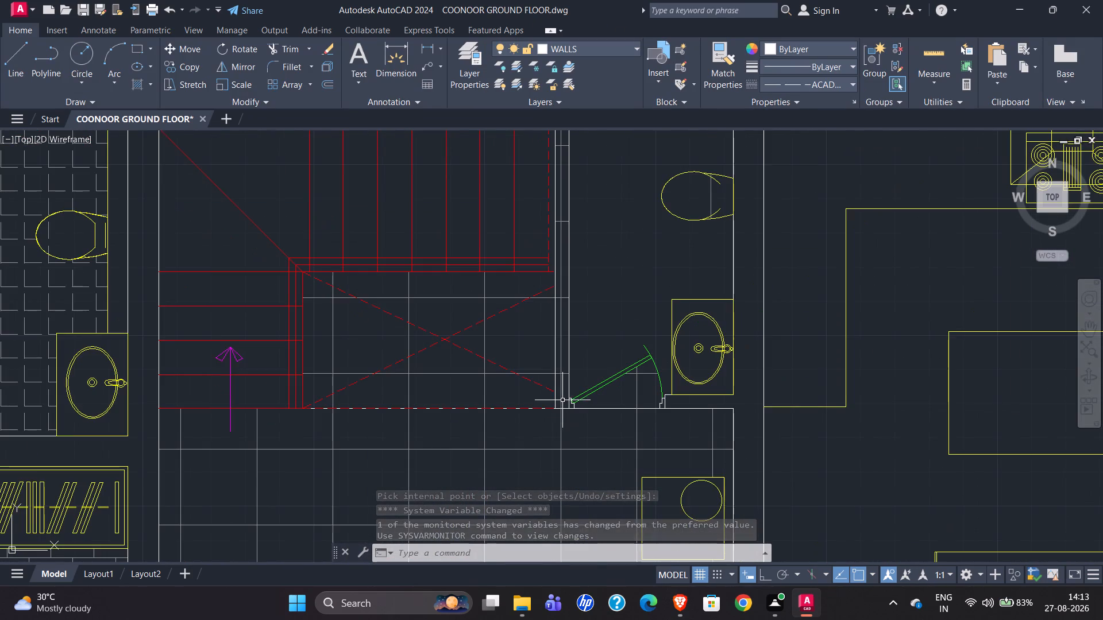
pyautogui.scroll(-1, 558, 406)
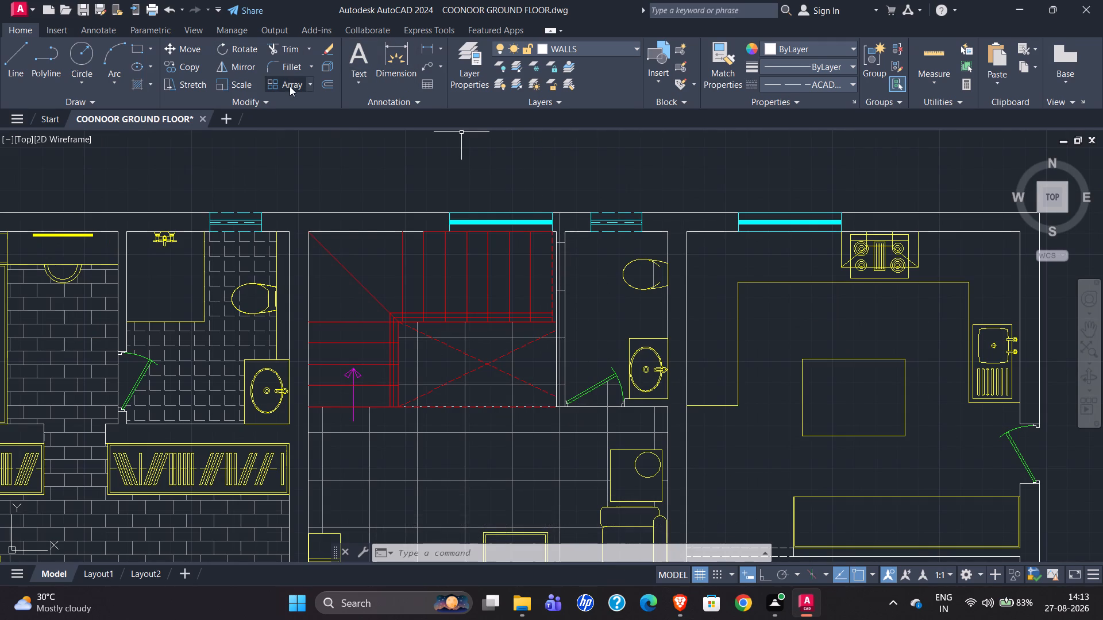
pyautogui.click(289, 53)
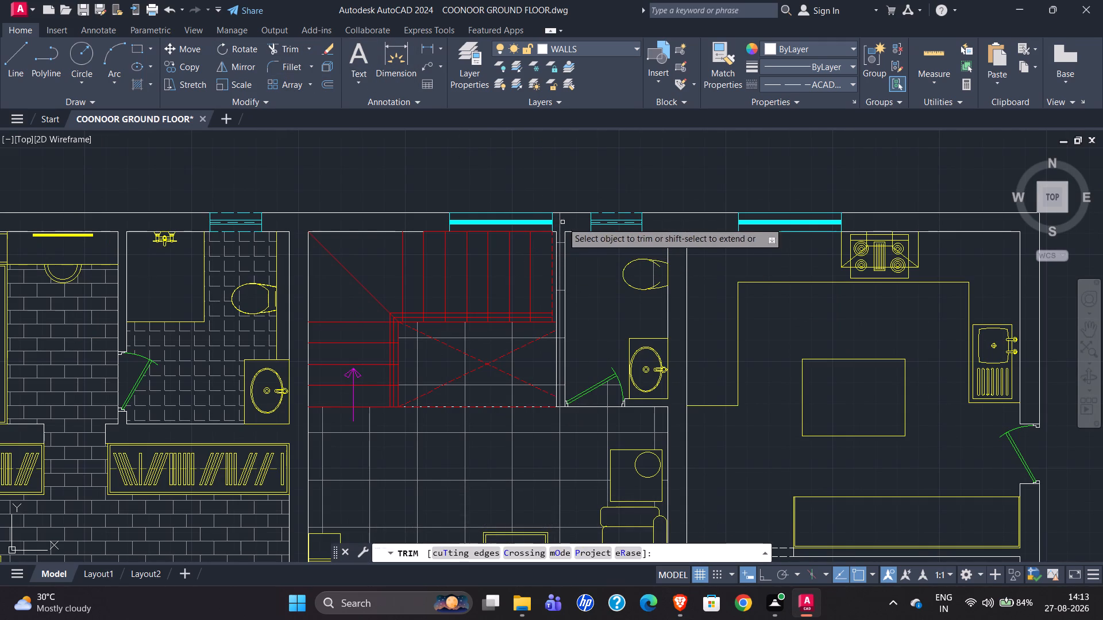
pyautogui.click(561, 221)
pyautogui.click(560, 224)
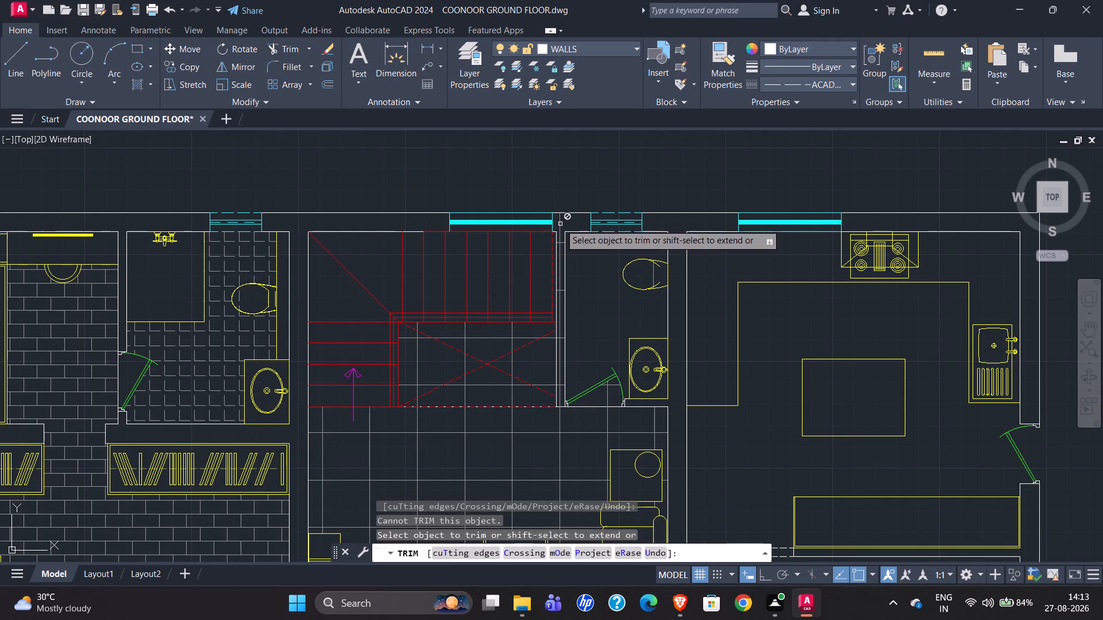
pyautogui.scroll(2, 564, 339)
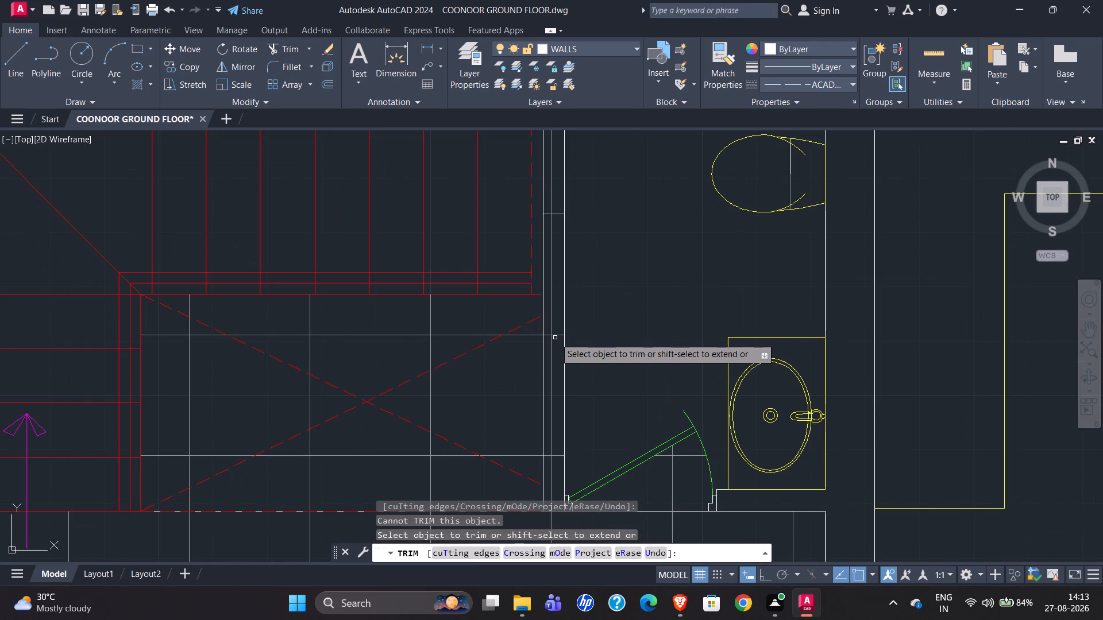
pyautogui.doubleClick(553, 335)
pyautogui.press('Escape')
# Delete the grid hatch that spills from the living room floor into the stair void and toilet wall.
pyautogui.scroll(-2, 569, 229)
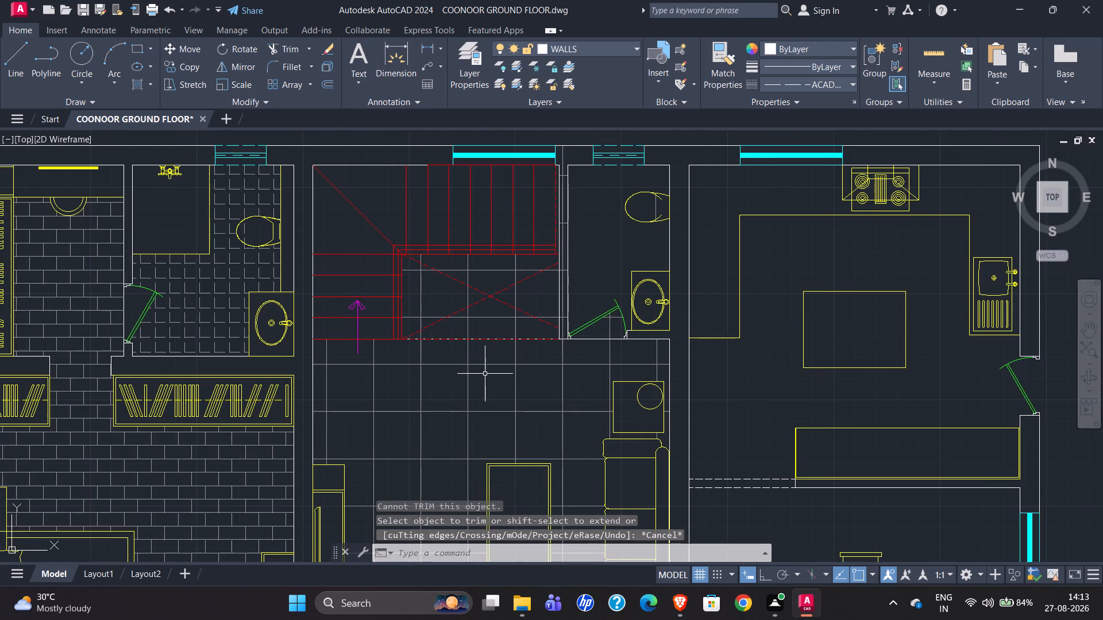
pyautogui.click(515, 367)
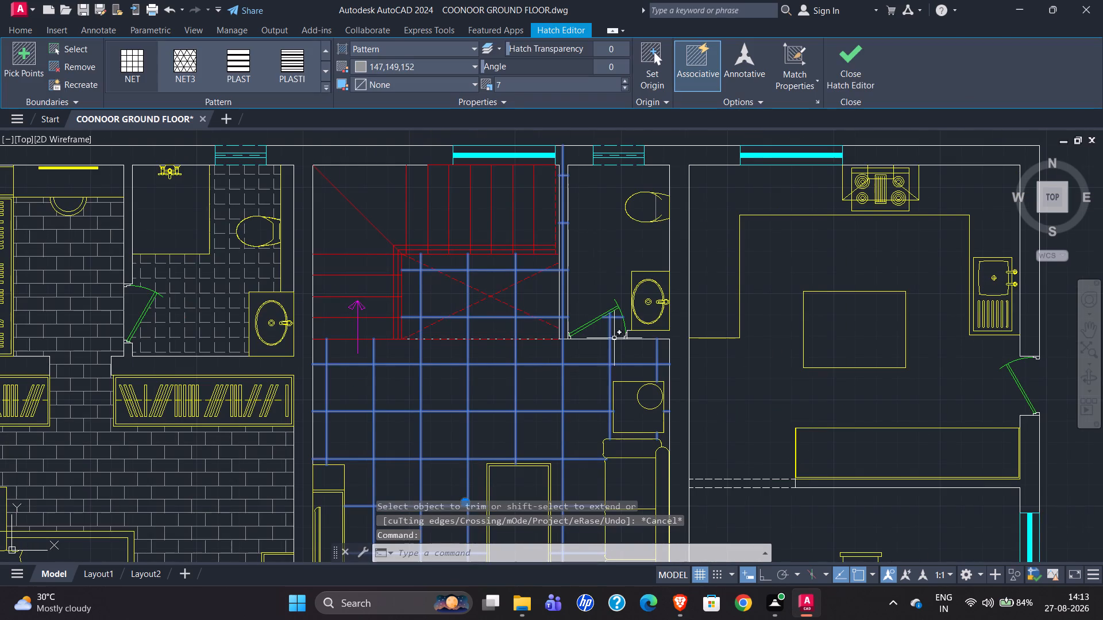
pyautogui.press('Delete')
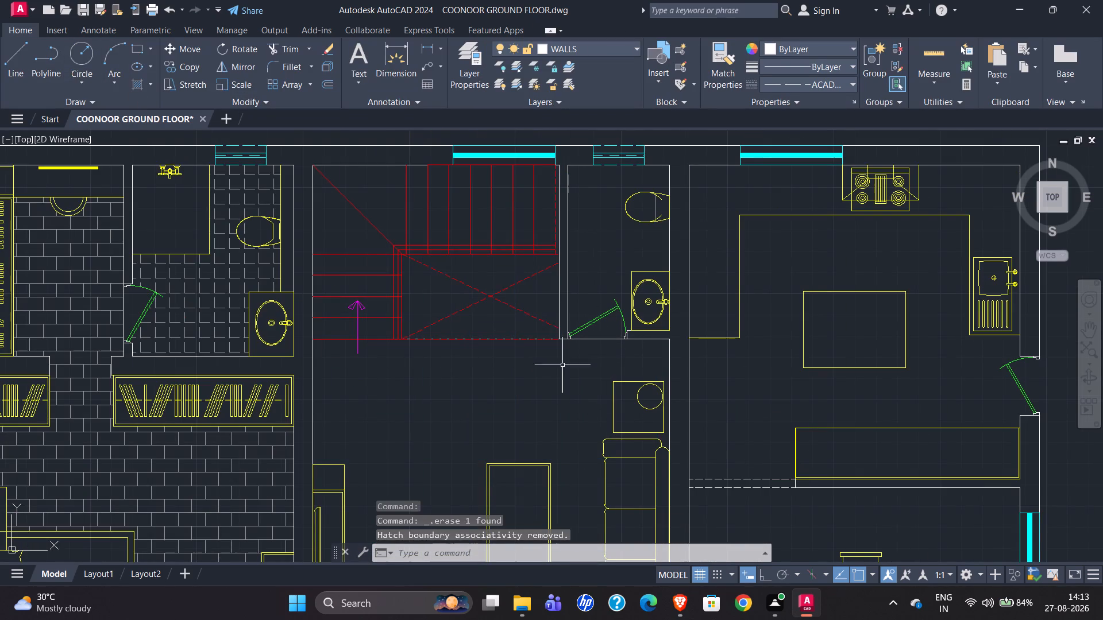
# Delete the white boundary line running beneath the stair void and across the small toilet's door opening.
pyautogui.scroll(5, 556, 344)
pyautogui.scroll(3, 614, 296)
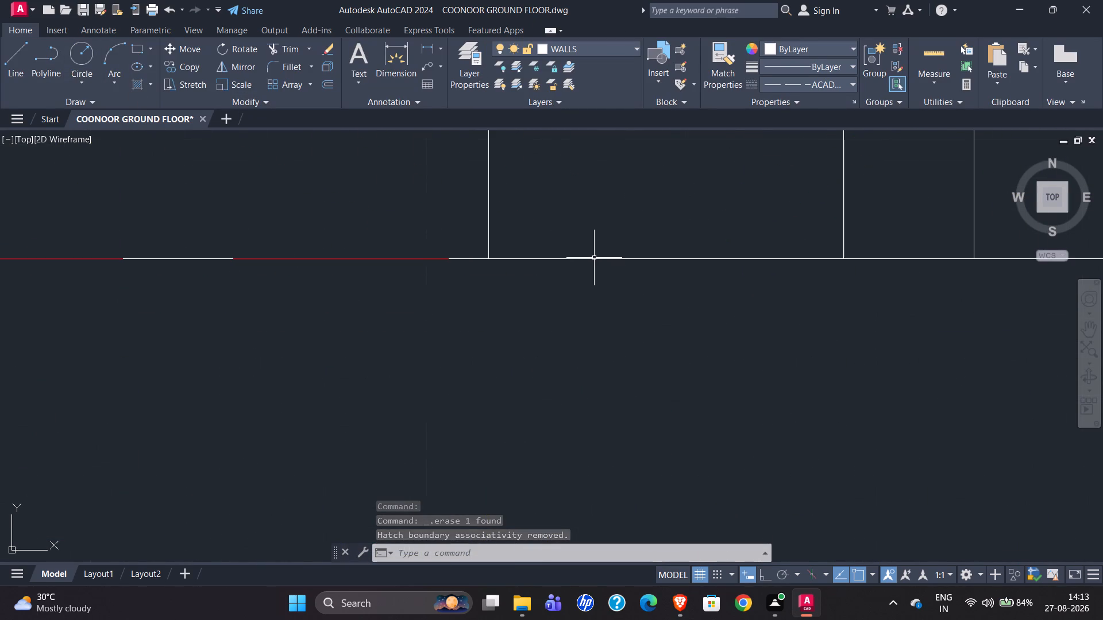
pyautogui.press('Escape')
pyautogui.press('Escape')
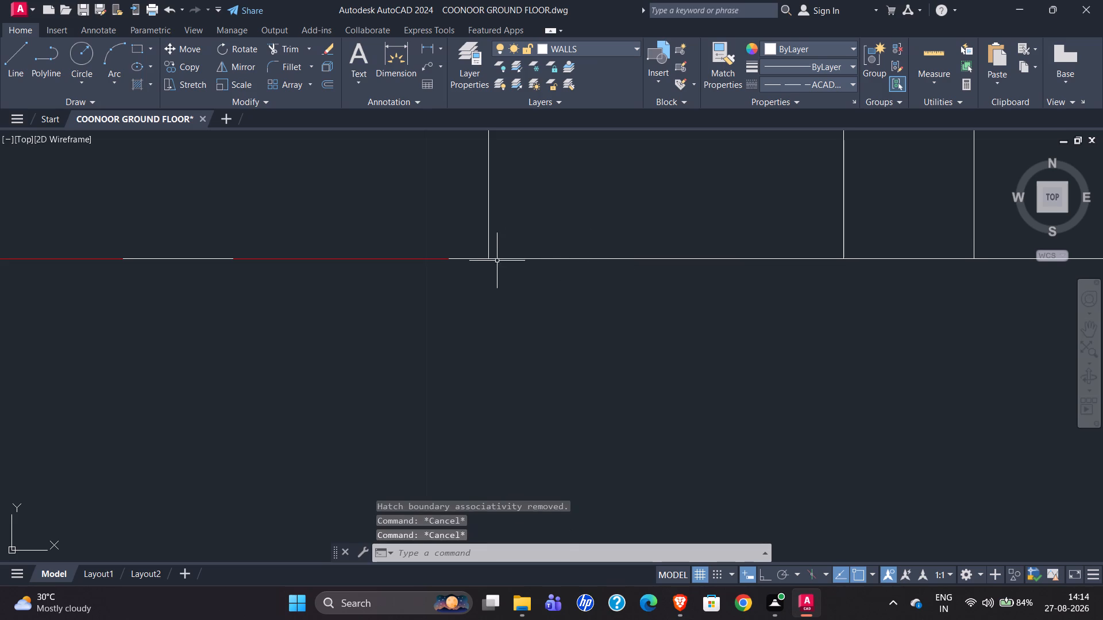
pyautogui.click(499, 258)
pyautogui.scroll(-4, 429, 333)
pyautogui.scroll(-3, 590, 367)
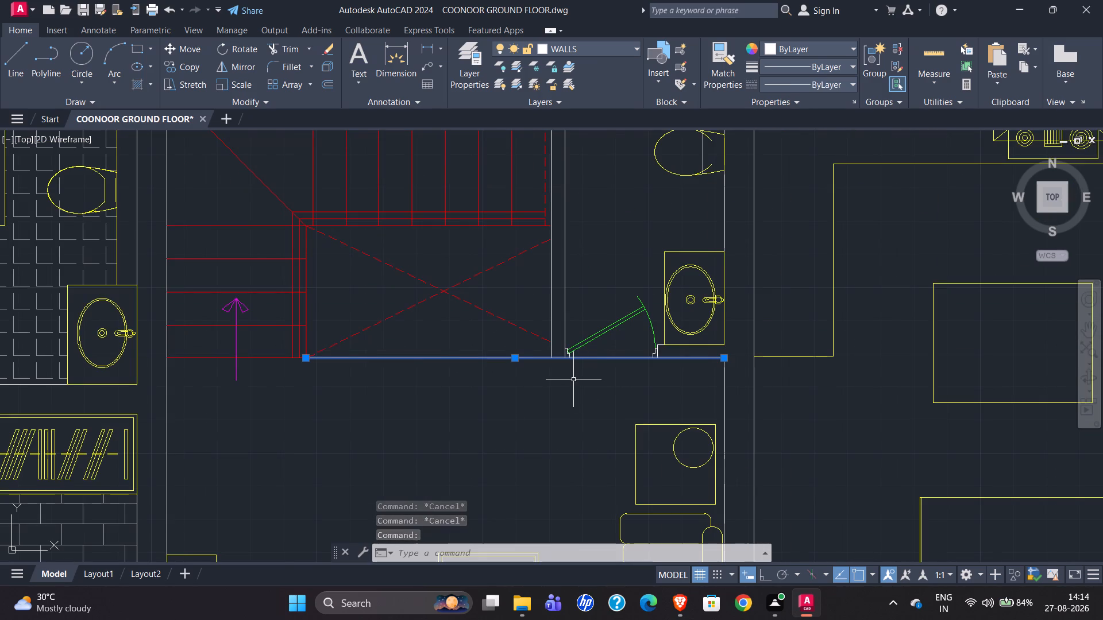
pyautogui.scroll(3, 289, 375)
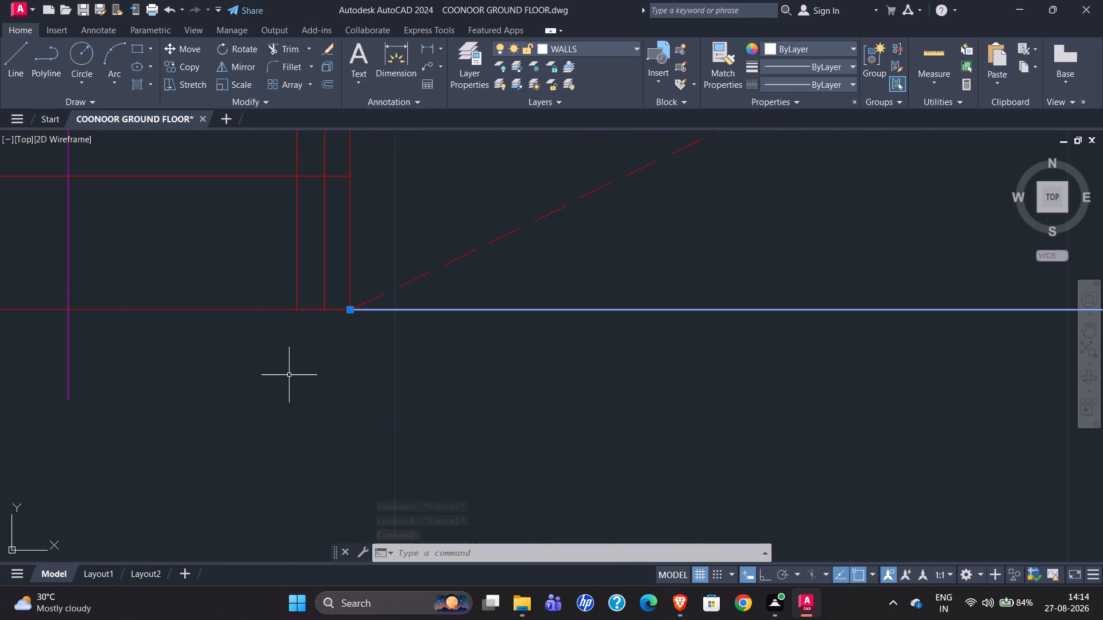
pyautogui.scroll(-4, 288, 375)
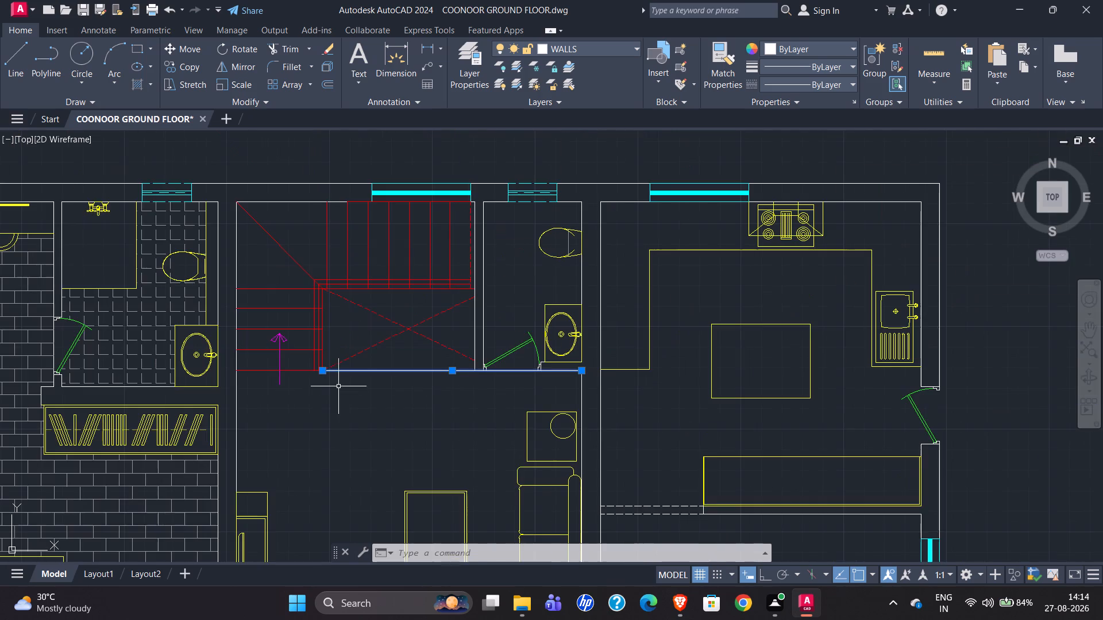
pyautogui.scroll(2, 329, 393)
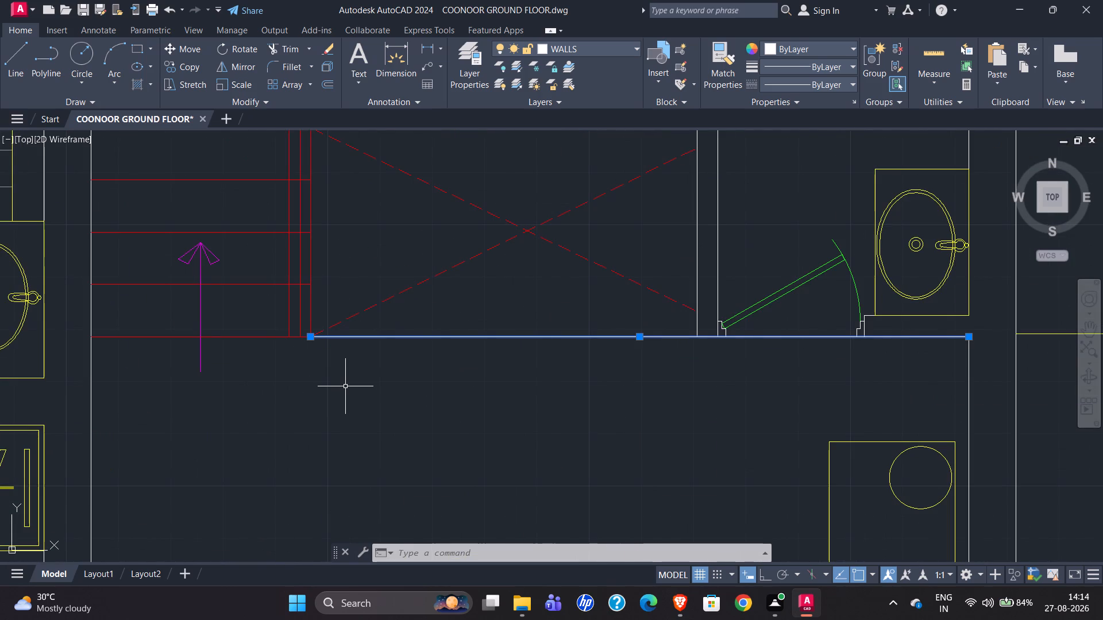
pyautogui.press('Escape')
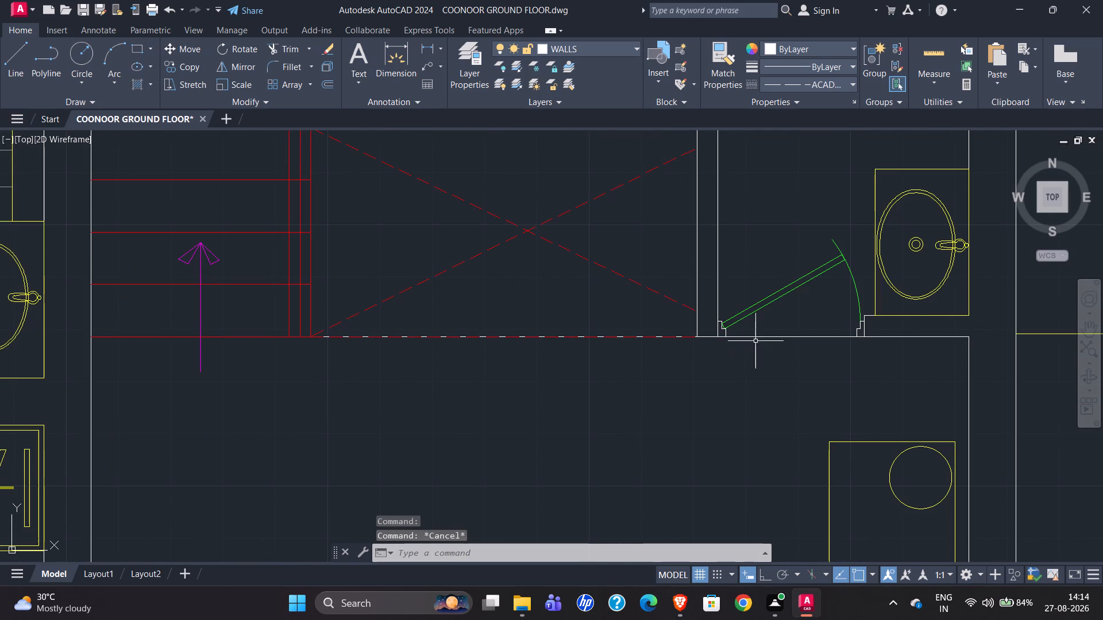
pyautogui.click(767, 338)
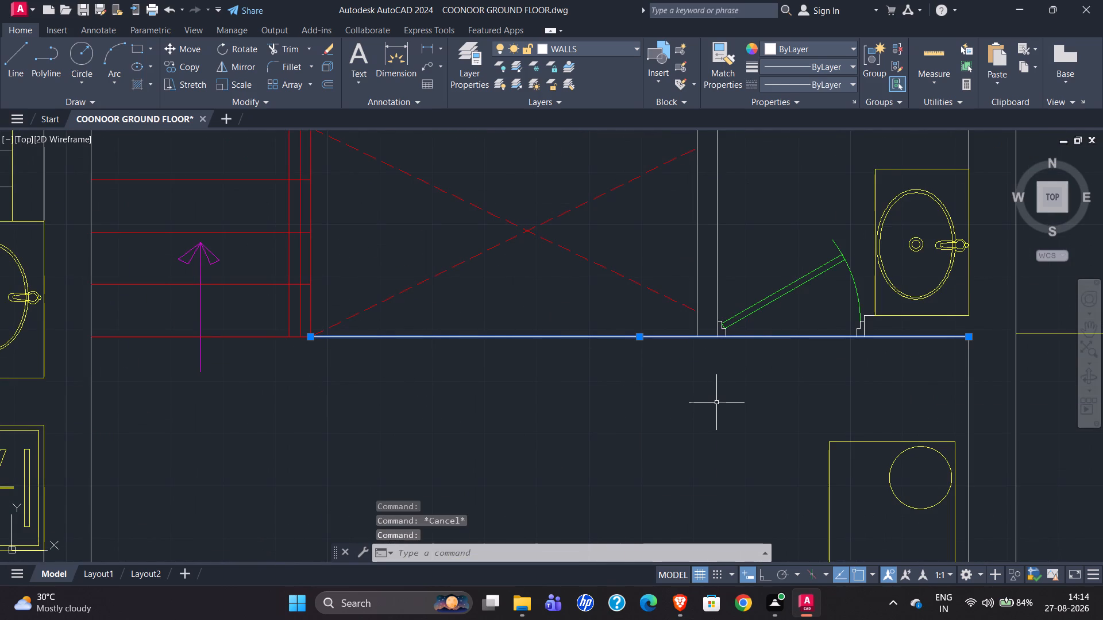
pyautogui.press('Home')
pyautogui.press('Delete')
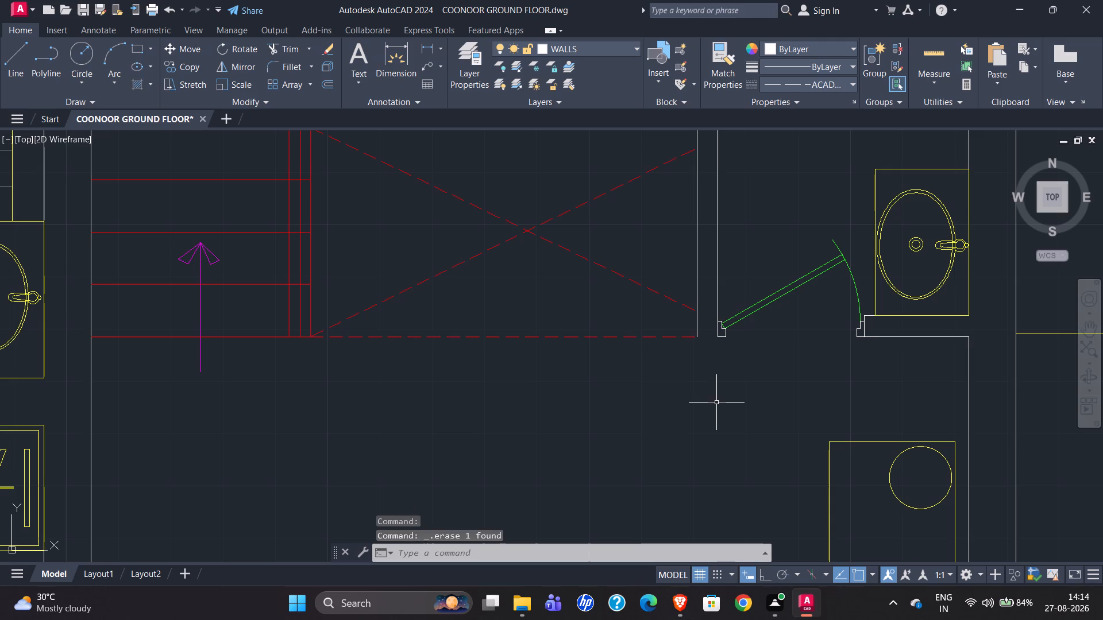
# Draw a ByLayer line from the small toilet's outer wall corner across its door opening and the staircase to the stair's far wall.
pyautogui.click(28, 65)
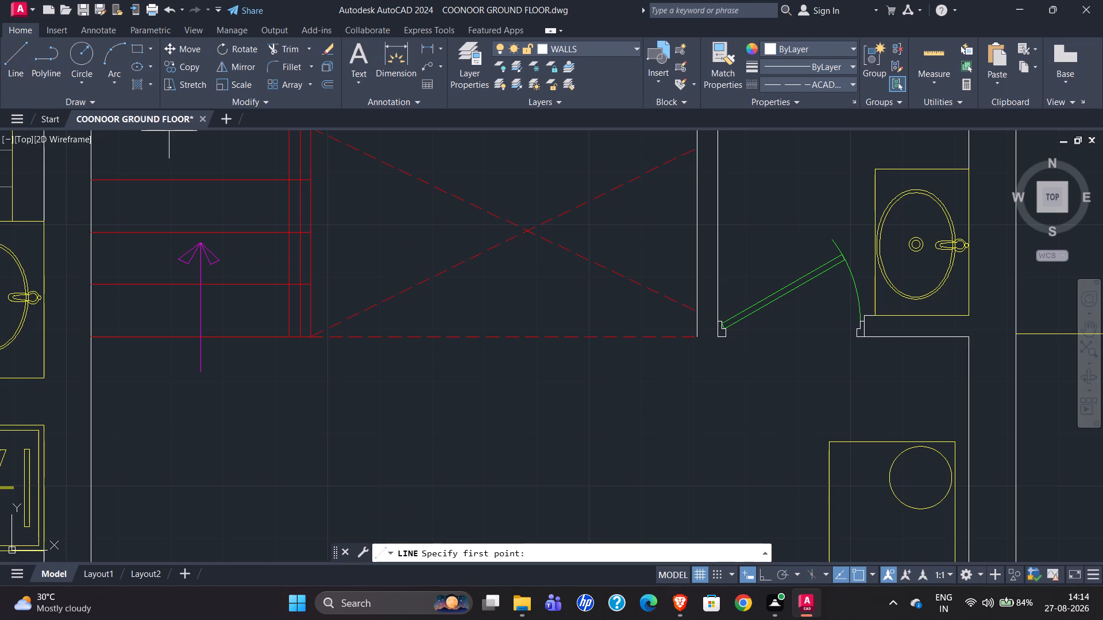
pyautogui.click(971, 338)
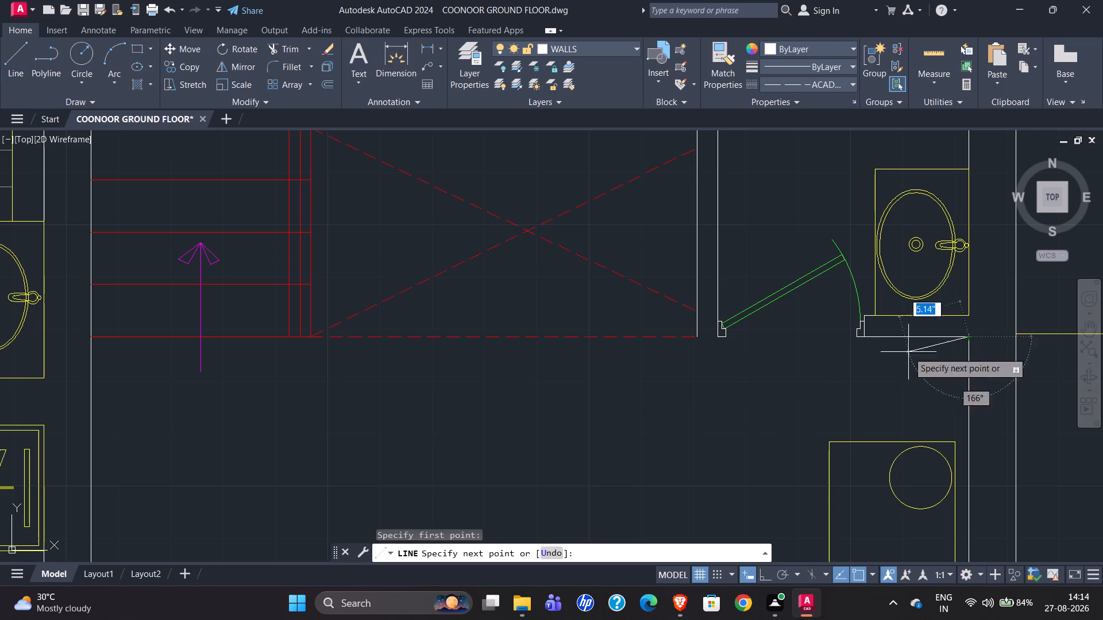
pyautogui.click(830, 82)
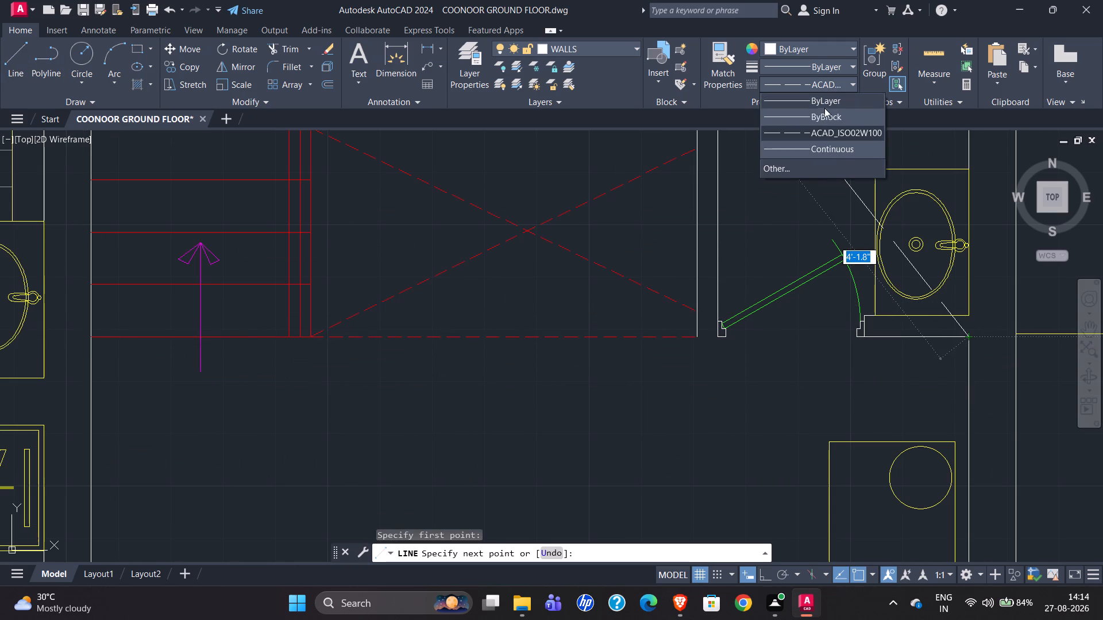
pyautogui.click(824, 107)
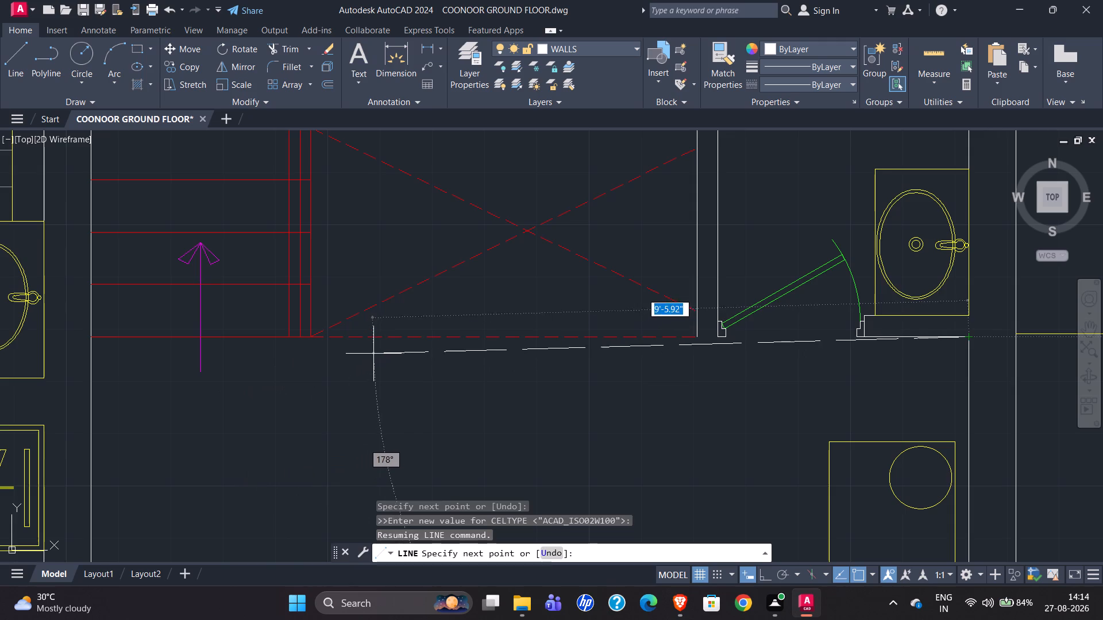
pyautogui.press('Escape')
pyautogui.click(17, 58)
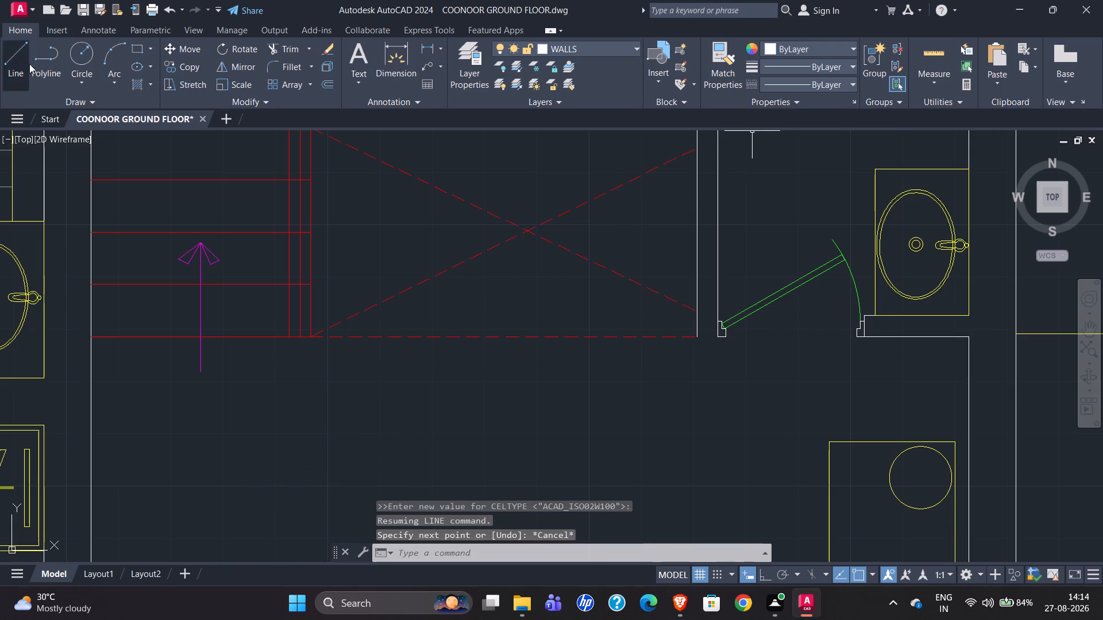
pyautogui.click(972, 337)
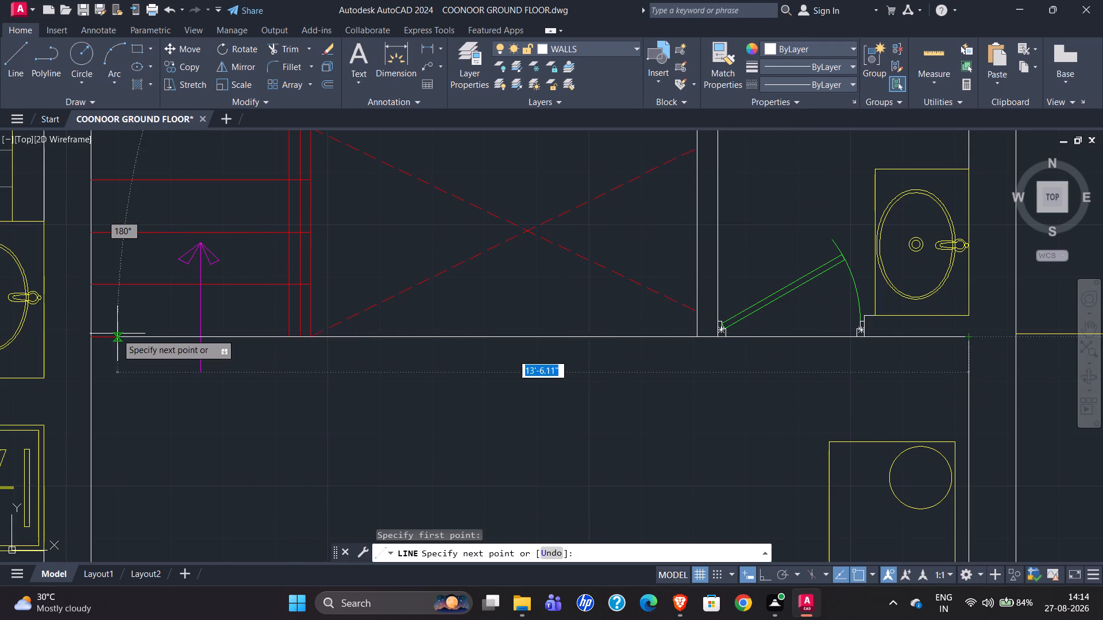
pyautogui.click(92, 335)
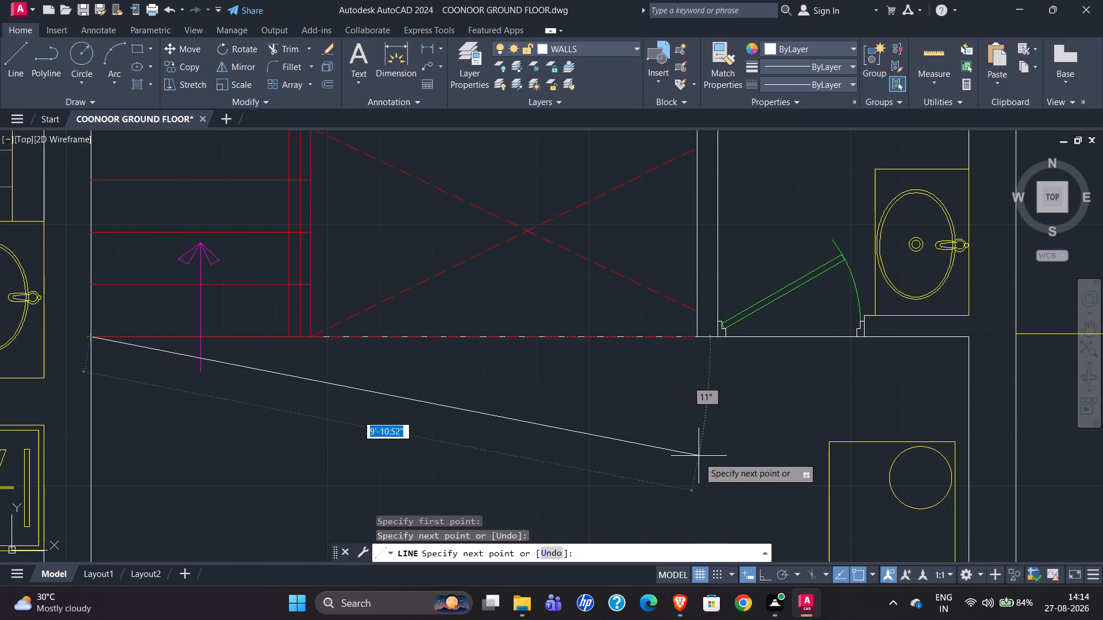
pyautogui.press('Escape')
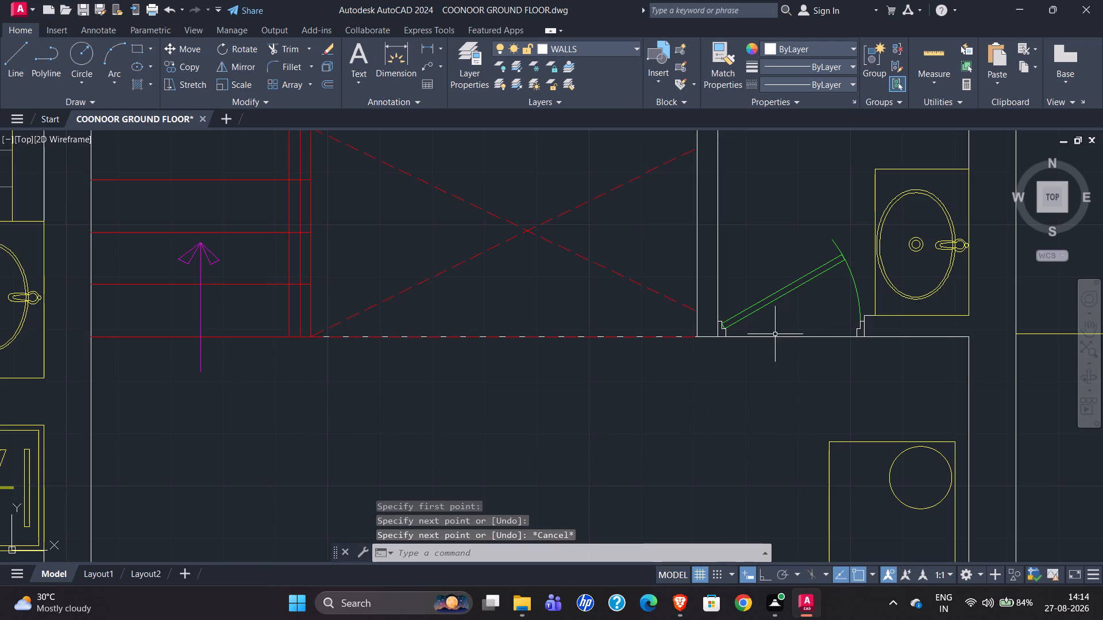
# Bring the new boundary line below the staircase and small toilet to the front of the draw order.
pyautogui.click(774, 337)
pyautogui.rightClick(674, 420)
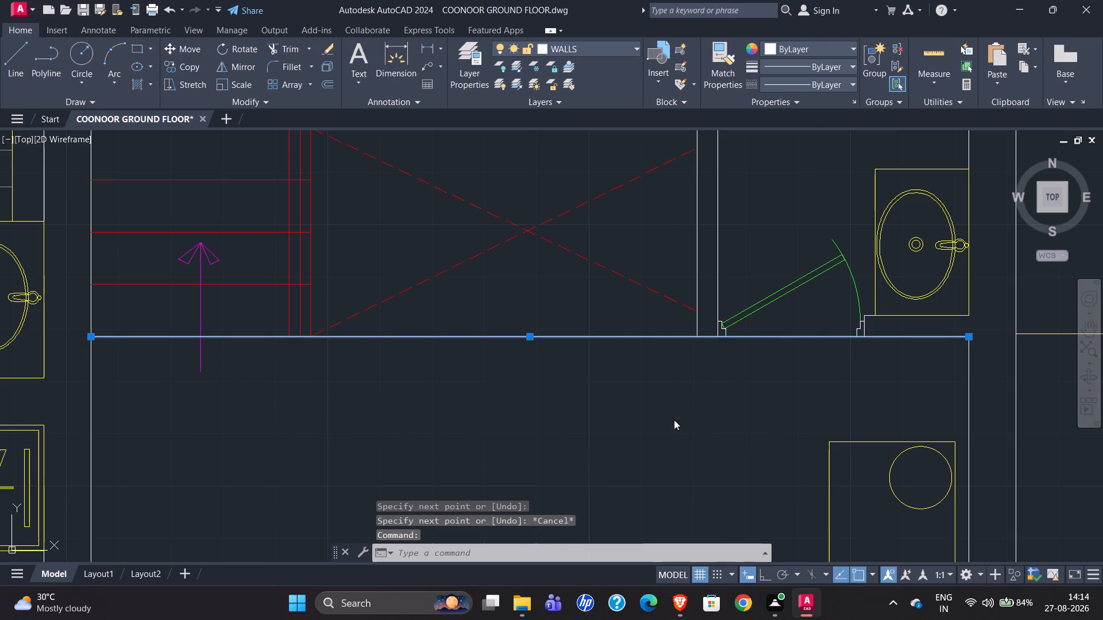
pyautogui.click(732, 237)
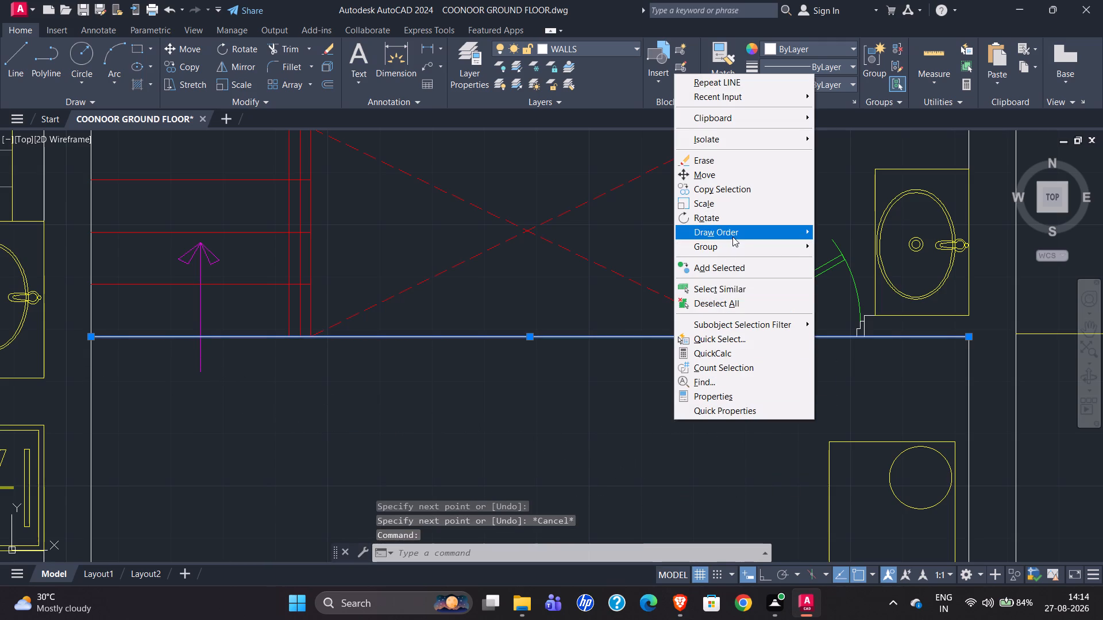
pyautogui.click(869, 237)
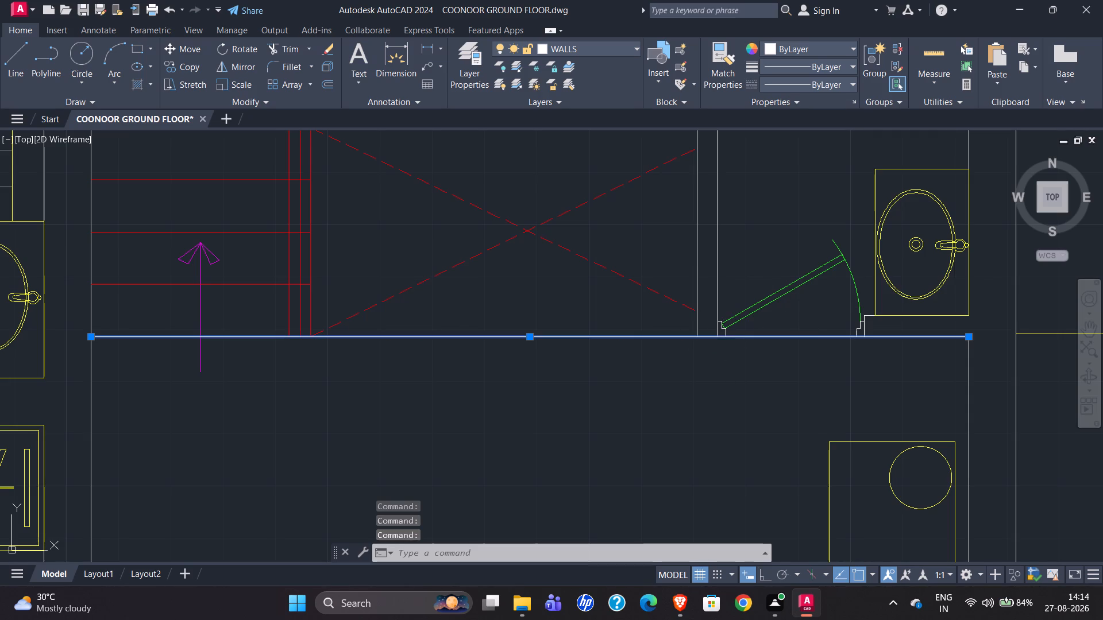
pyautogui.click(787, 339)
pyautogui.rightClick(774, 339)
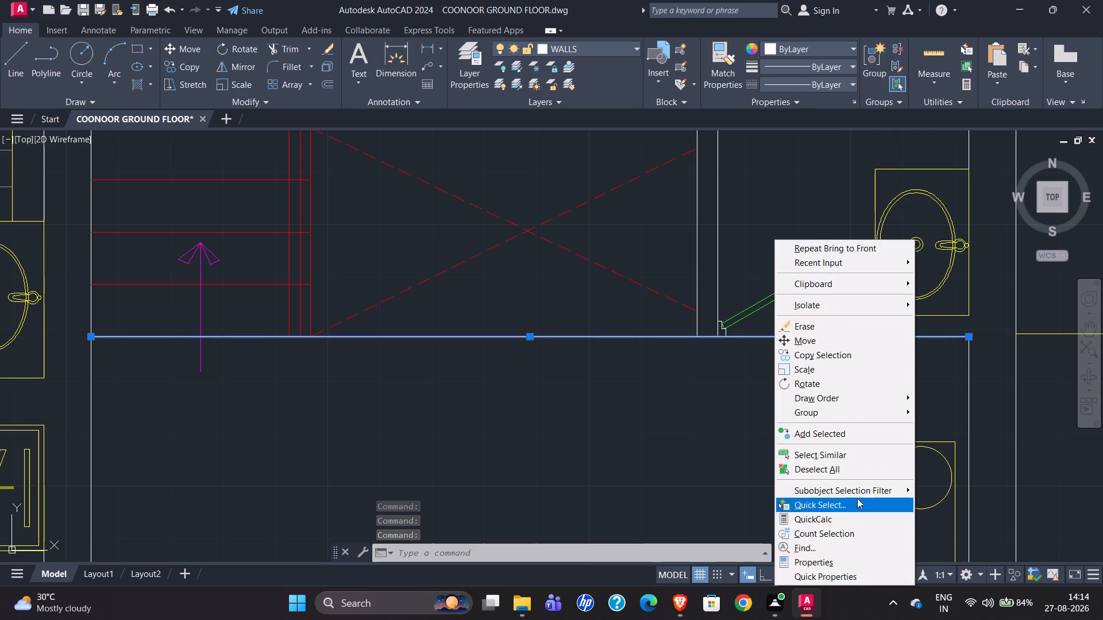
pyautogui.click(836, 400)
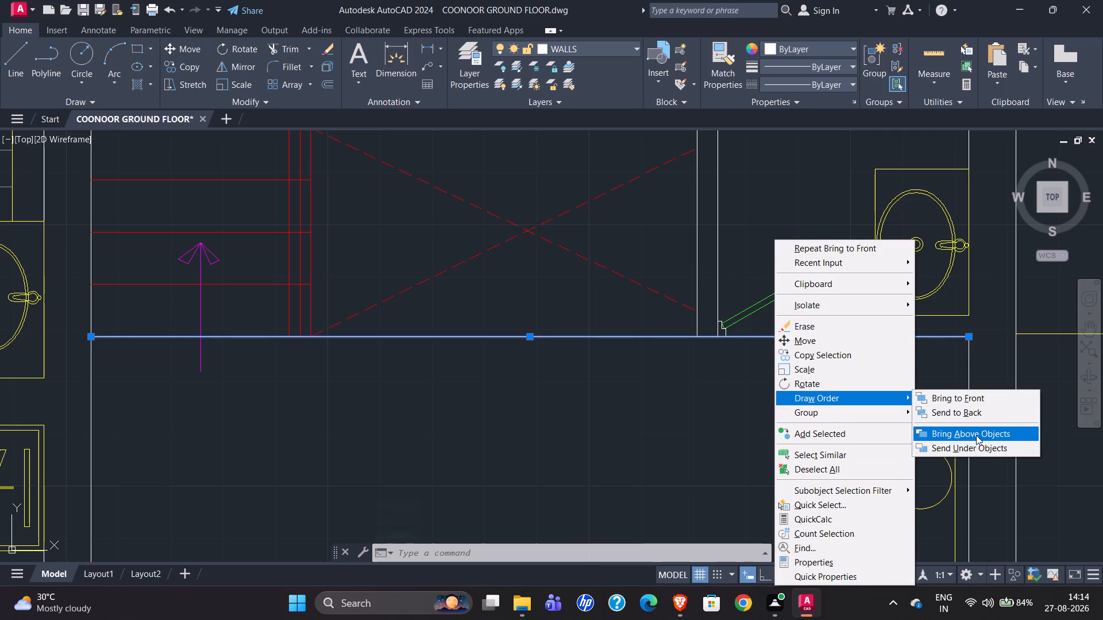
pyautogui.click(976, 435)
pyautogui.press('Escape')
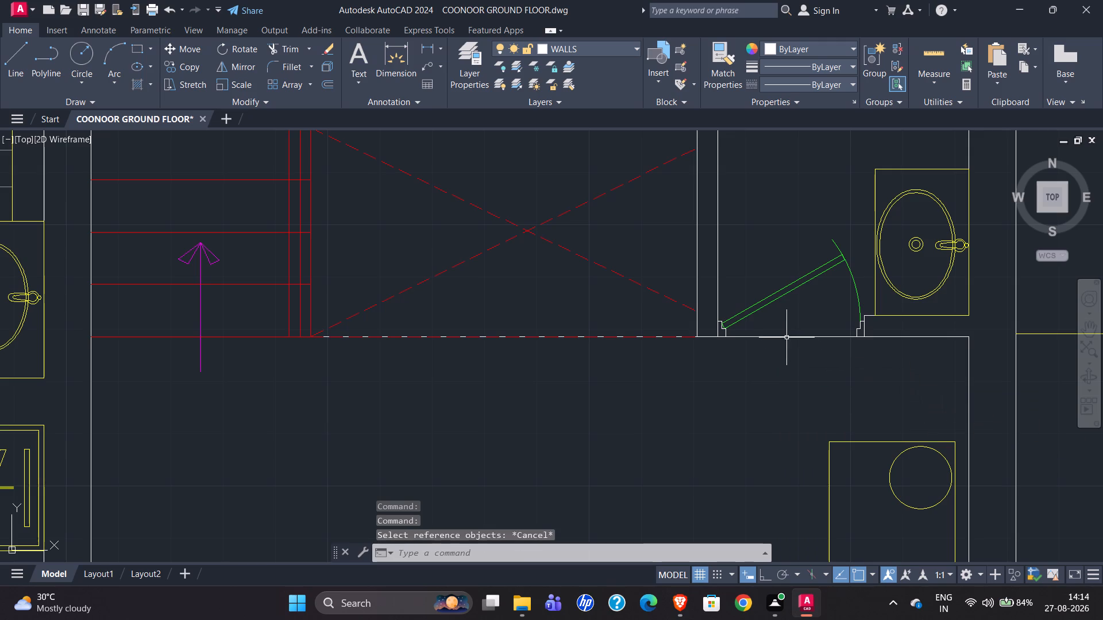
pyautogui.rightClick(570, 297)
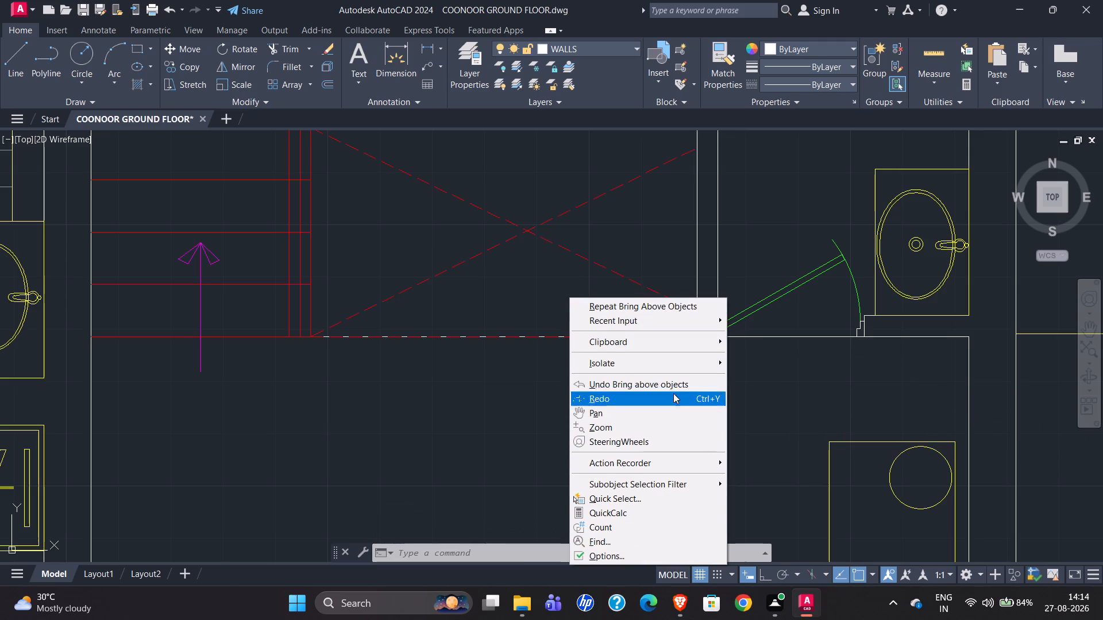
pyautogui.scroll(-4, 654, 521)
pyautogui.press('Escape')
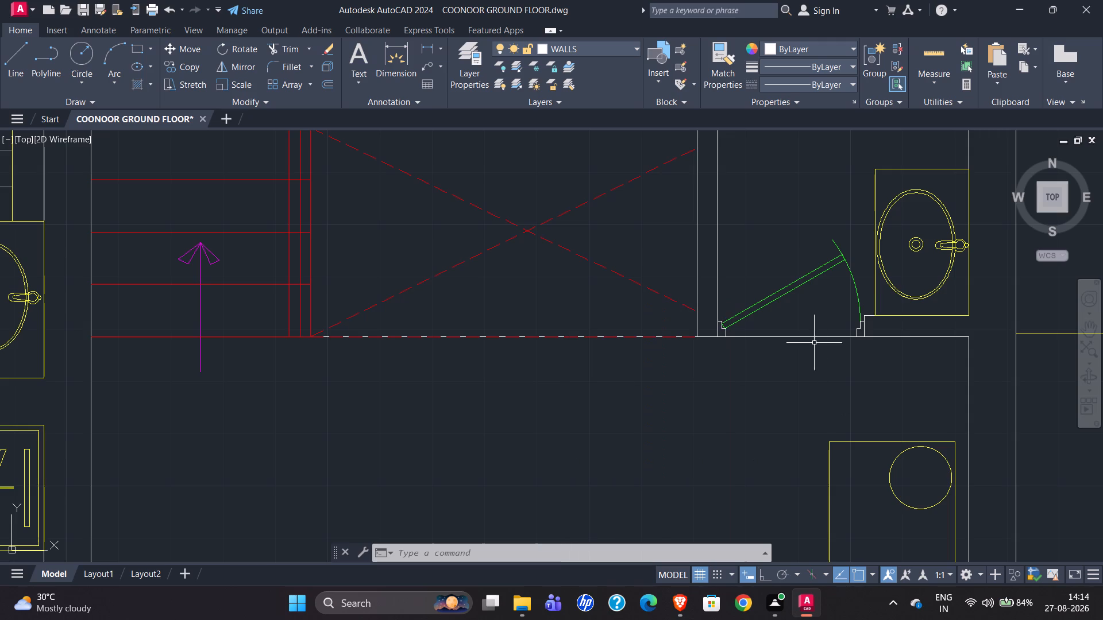
# Bring the boundary line above the two wall lines between the stair void and the small toilet.
pyautogui.click(811, 337)
pyautogui.moveTo(604, 272); pyautogui.dragTo(591, 280, button='right')
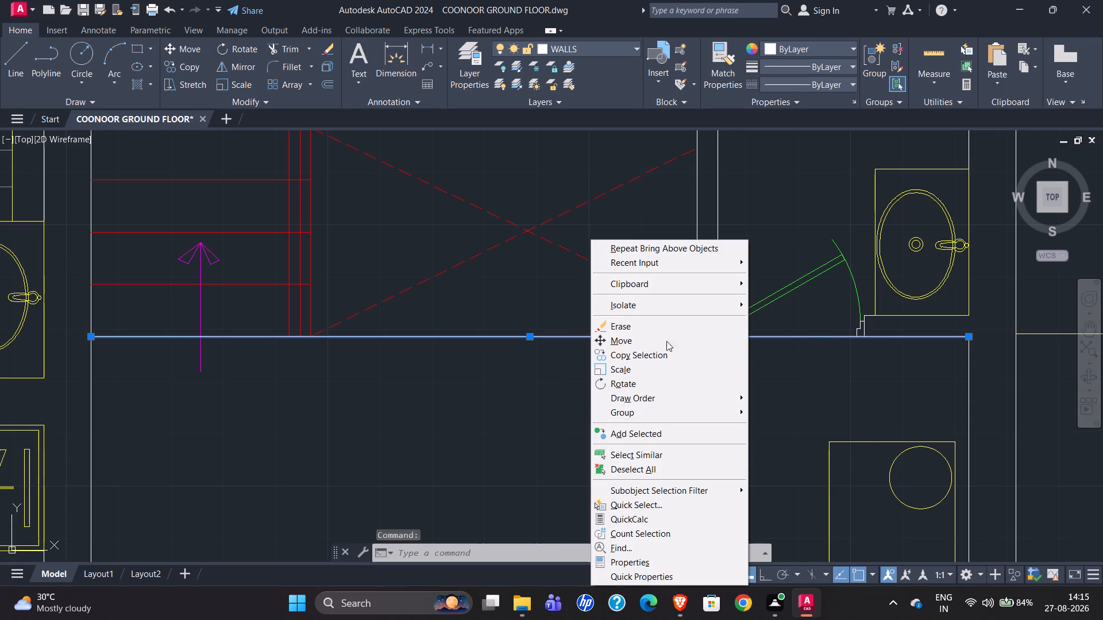
pyautogui.click(685, 395)
pyautogui.click(818, 435)
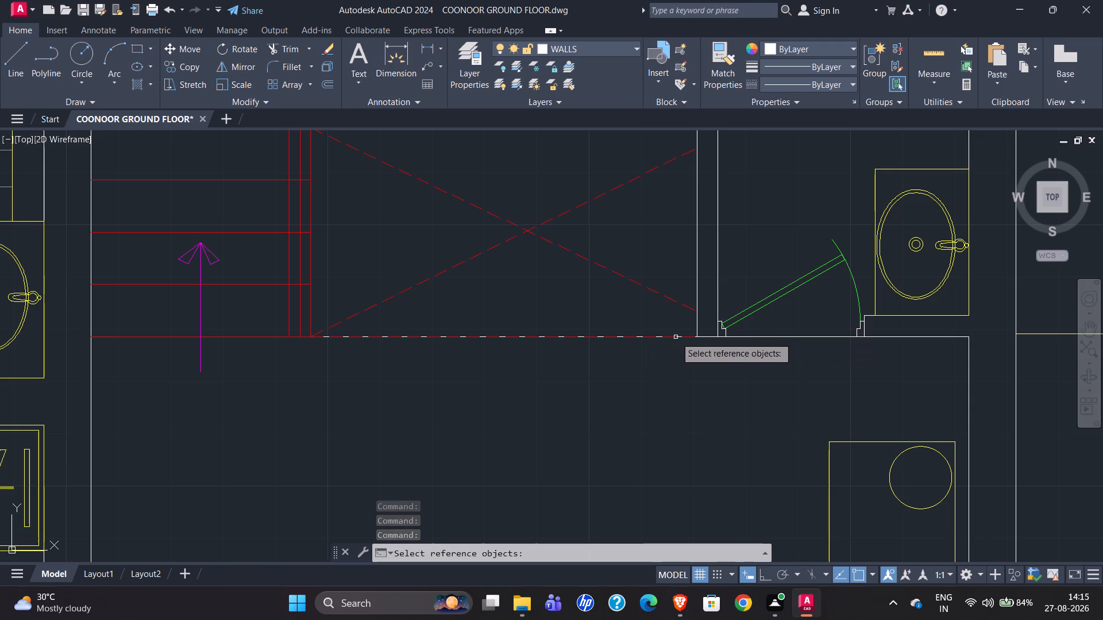
pyautogui.click(755, 336)
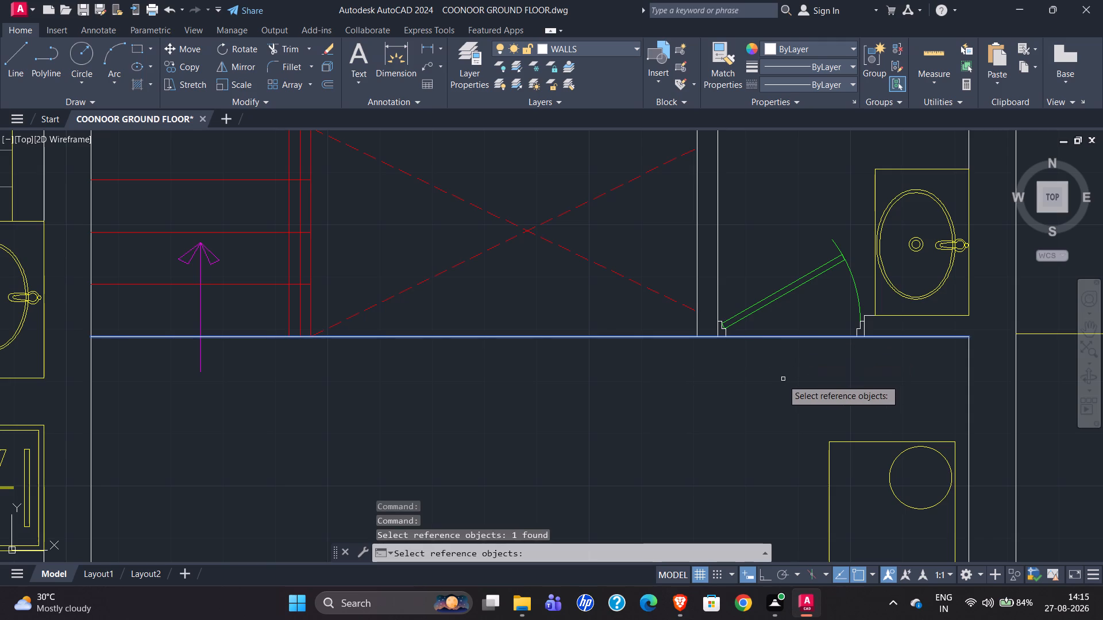
pyautogui.press('Return')
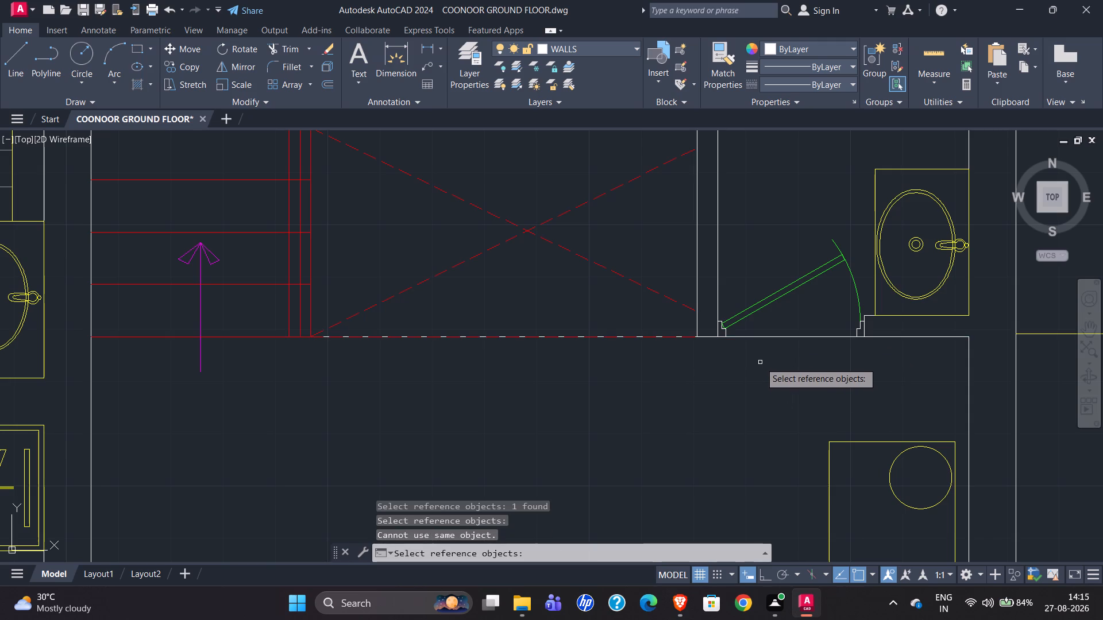
pyautogui.click(763, 336)
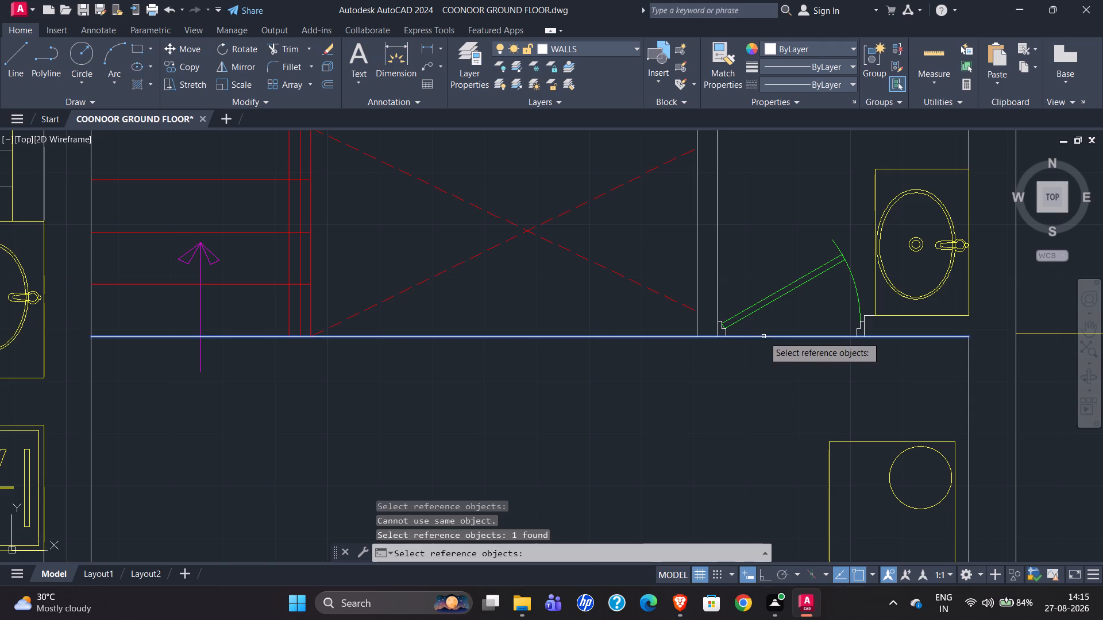
pyautogui.click(720, 266)
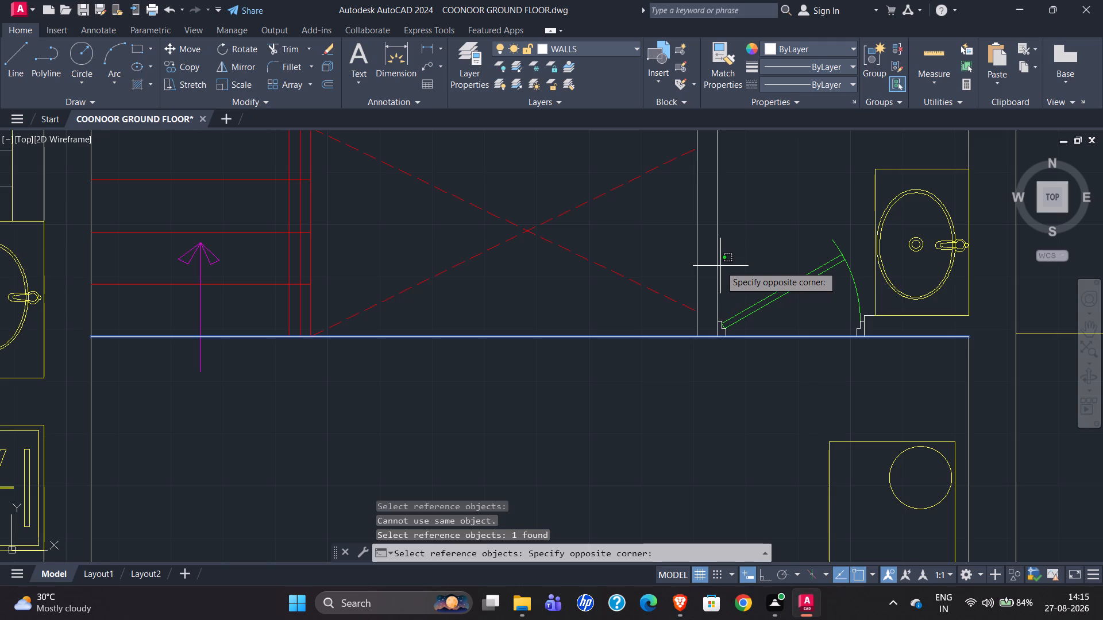
pyautogui.click(718, 266)
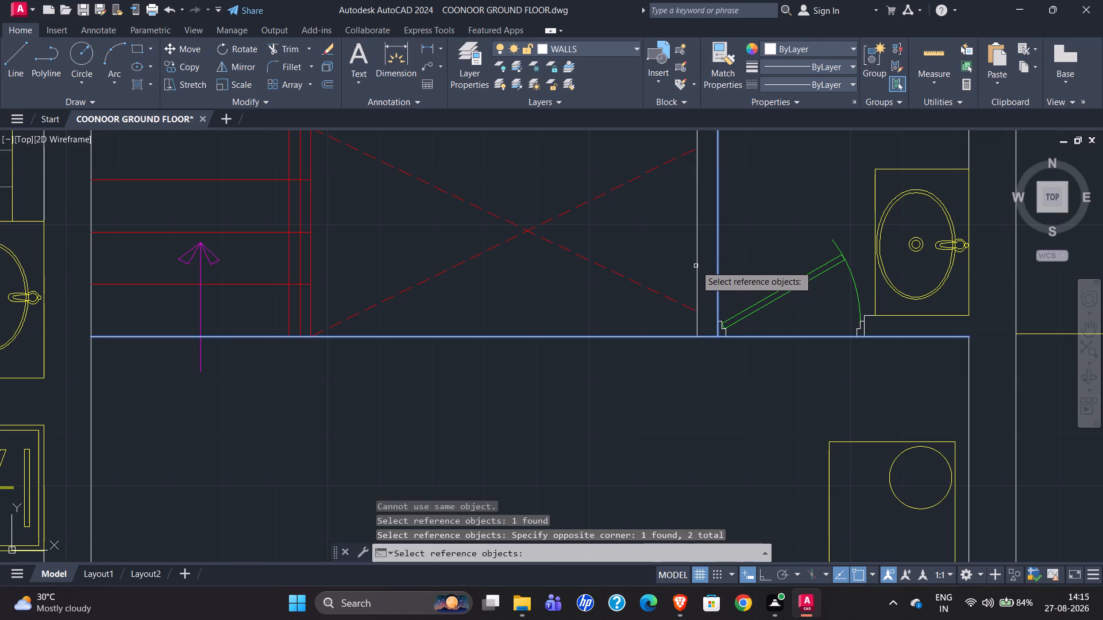
pyautogui.click(696, 265)
pyautogui.press('Return')
pyautogui.press('Return')
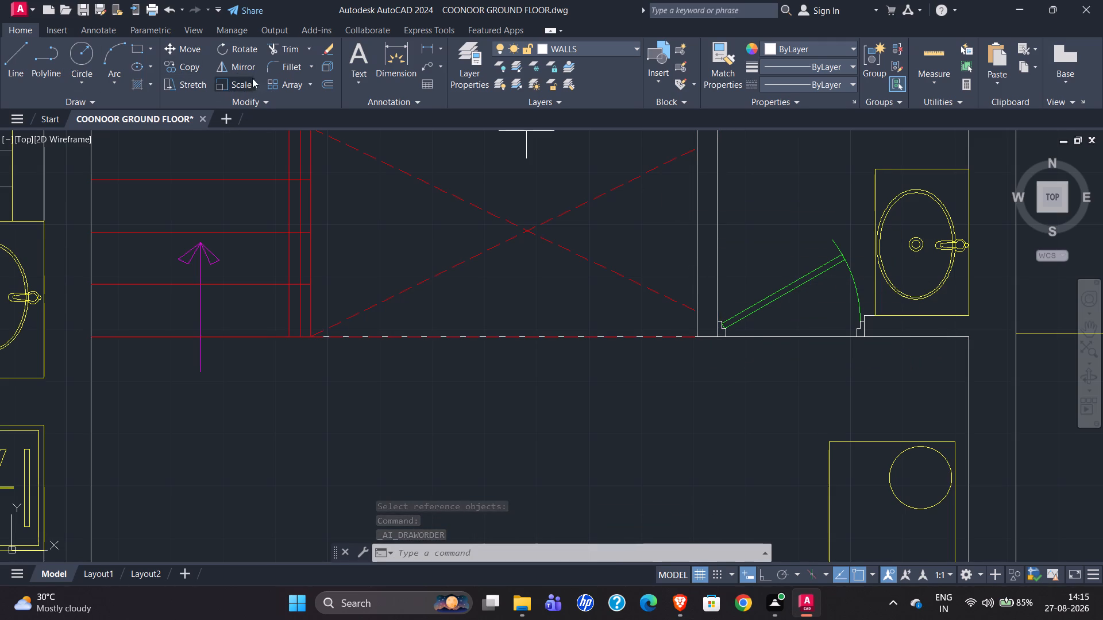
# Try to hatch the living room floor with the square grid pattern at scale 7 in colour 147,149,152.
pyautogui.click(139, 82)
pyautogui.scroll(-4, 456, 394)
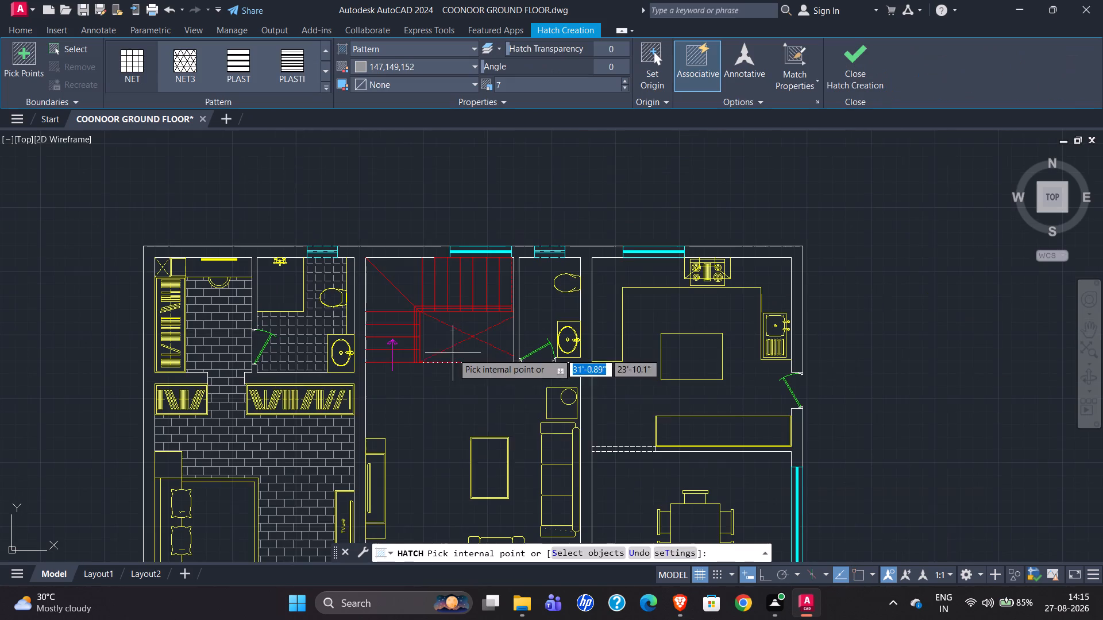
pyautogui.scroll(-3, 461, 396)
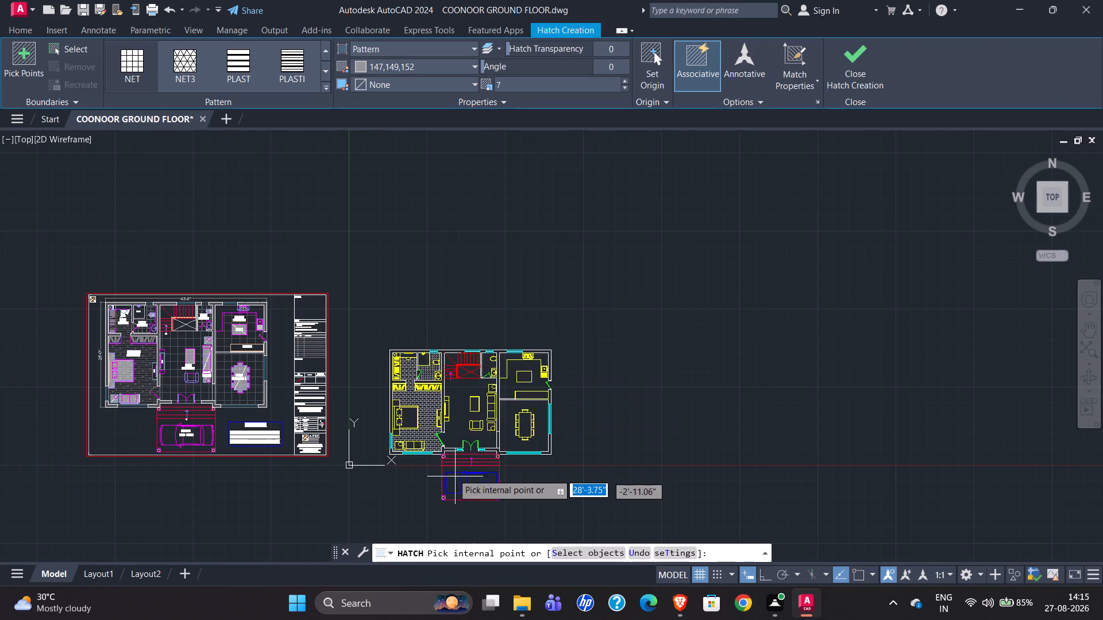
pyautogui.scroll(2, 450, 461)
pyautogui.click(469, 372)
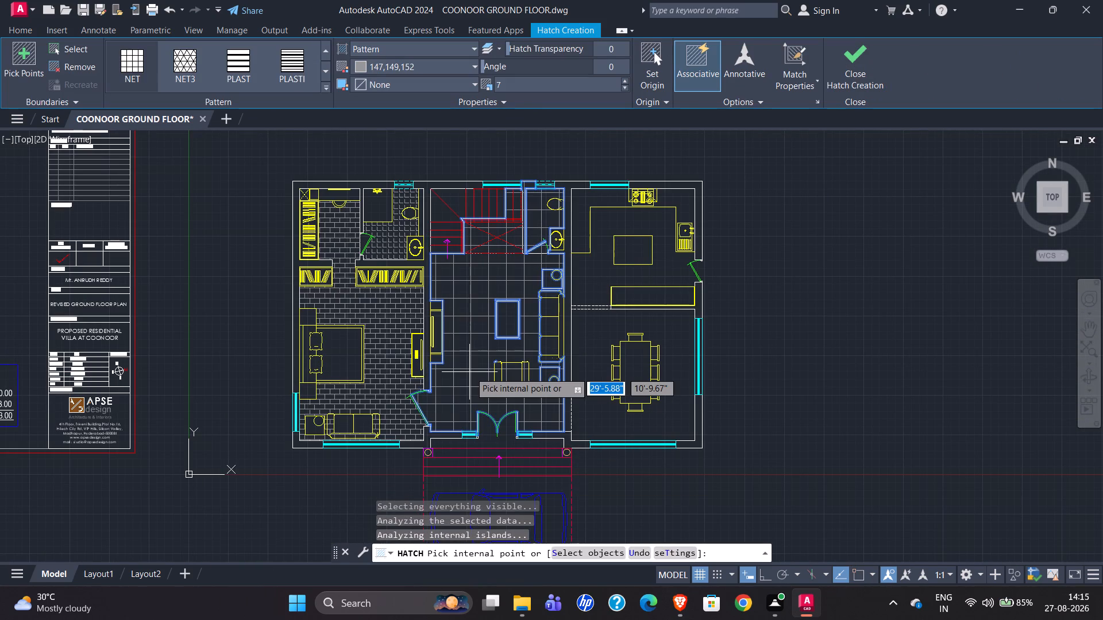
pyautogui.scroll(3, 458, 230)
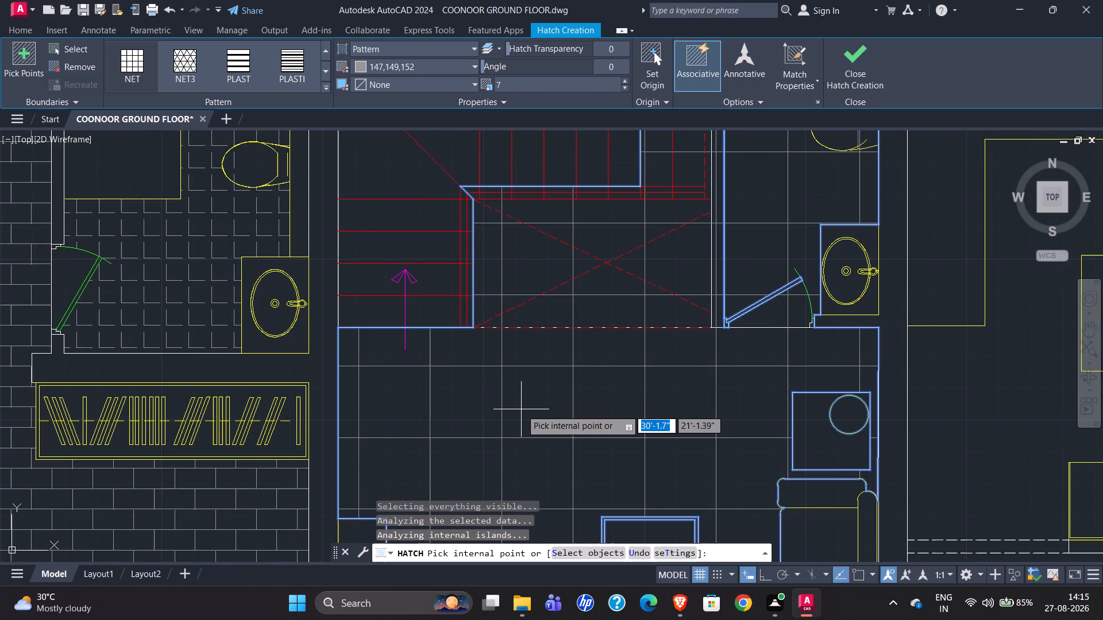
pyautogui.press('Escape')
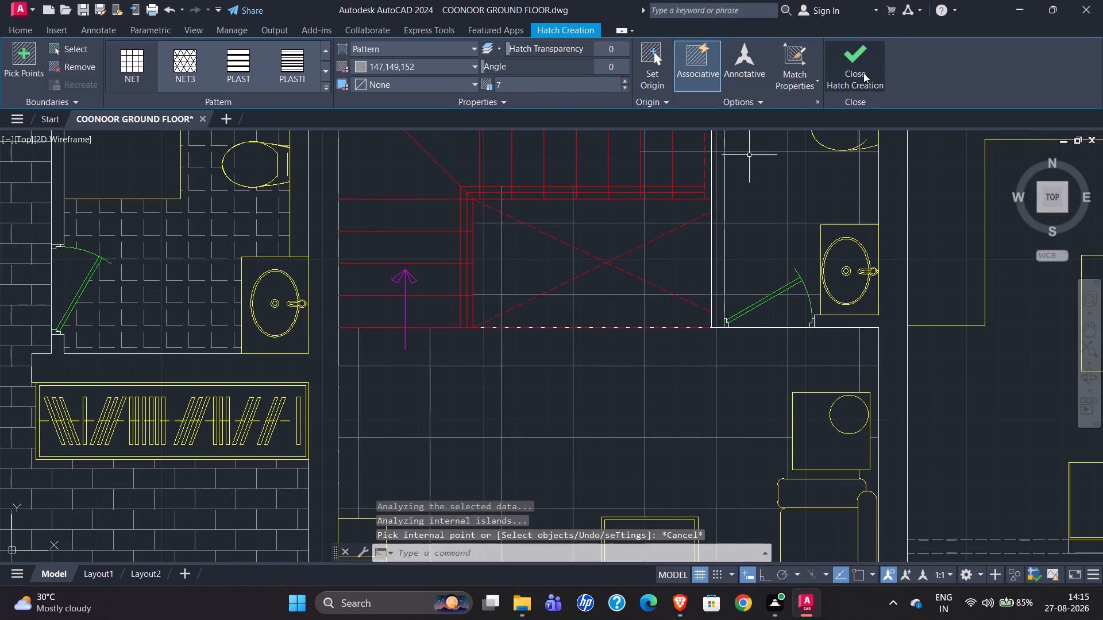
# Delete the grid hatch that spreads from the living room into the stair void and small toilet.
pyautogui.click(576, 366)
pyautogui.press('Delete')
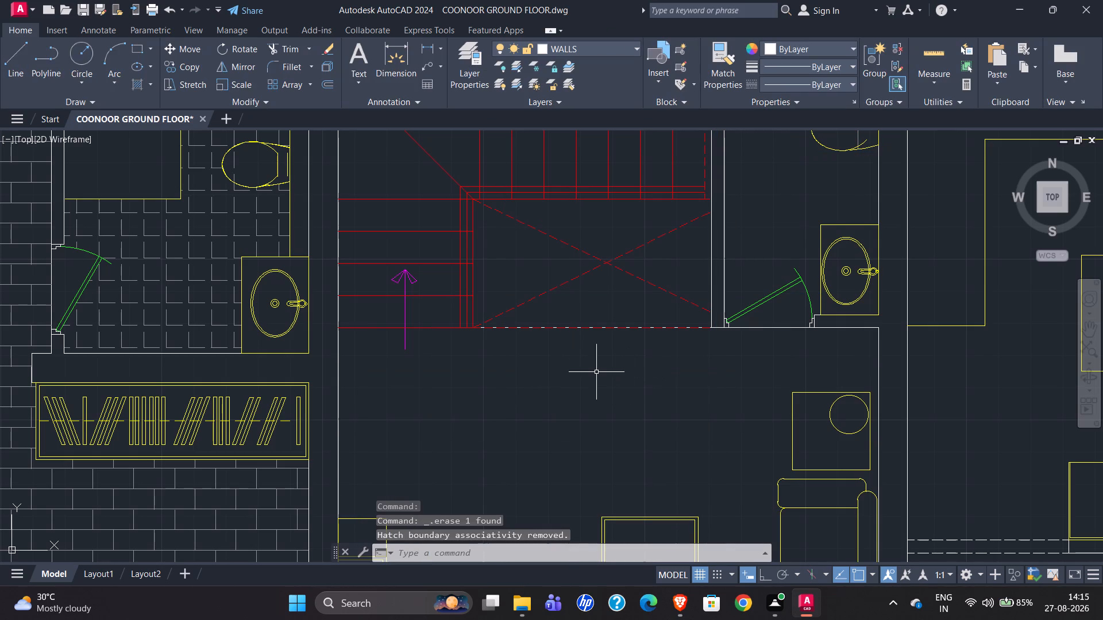
# Delete the white boundary line running below the staircase and across the small toilet's door opening.
pyautogui.click(761, 329)
pyautogui.press('Delete')
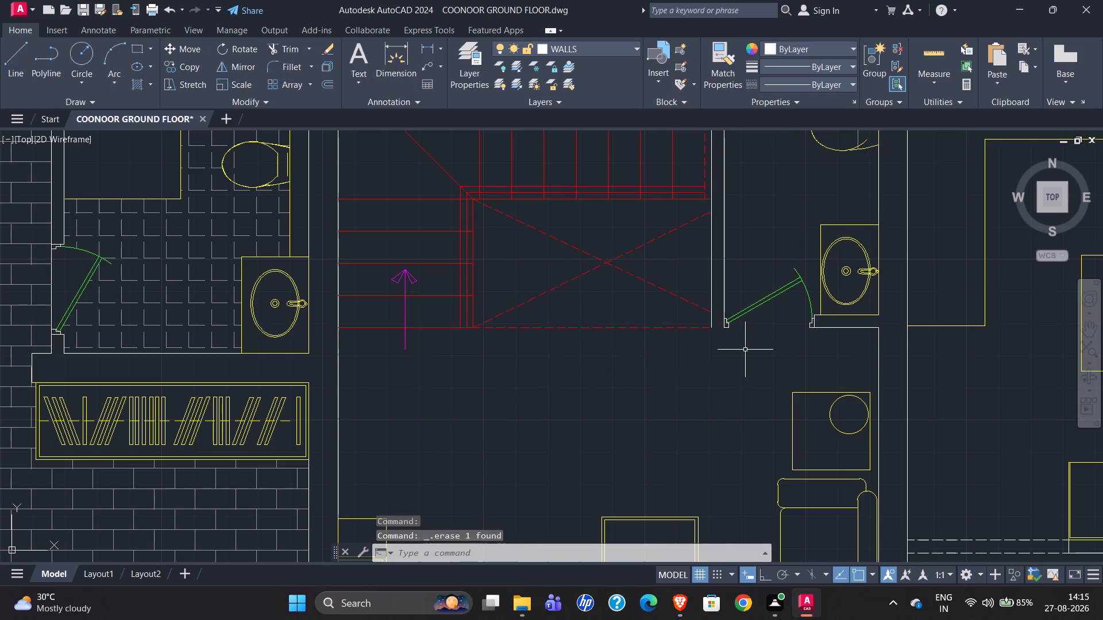
# Draw a line closing the open end of the wall between the stair void and the small toilet.
pyautogui.scroll(2, 789, 264)
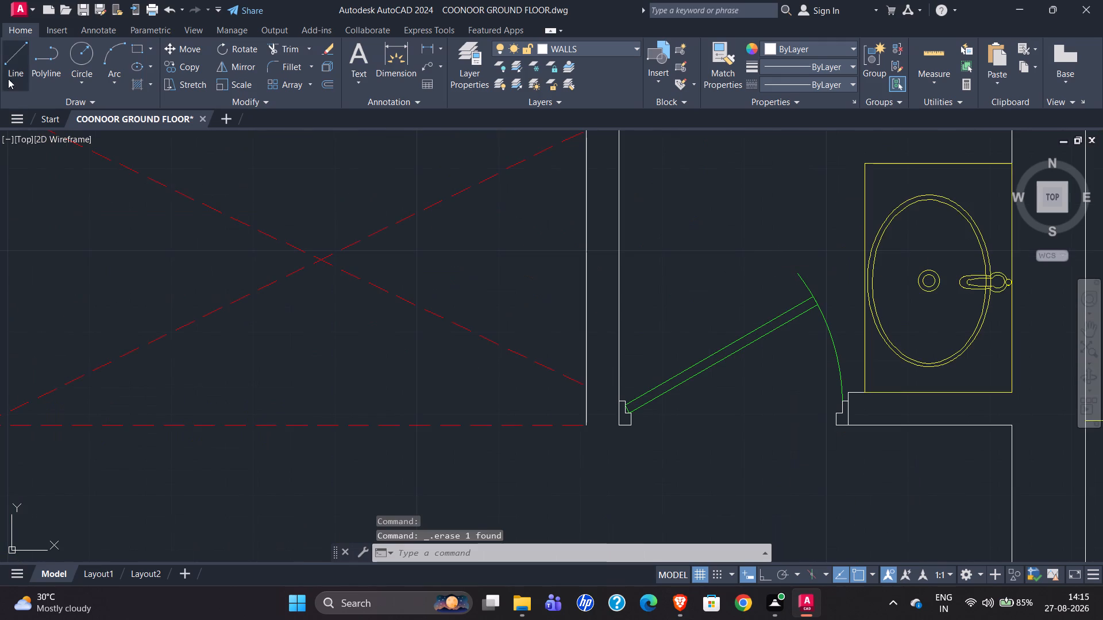
pyautogui.click(8, 73)
pyautogui.scroll(2, 579, 448)
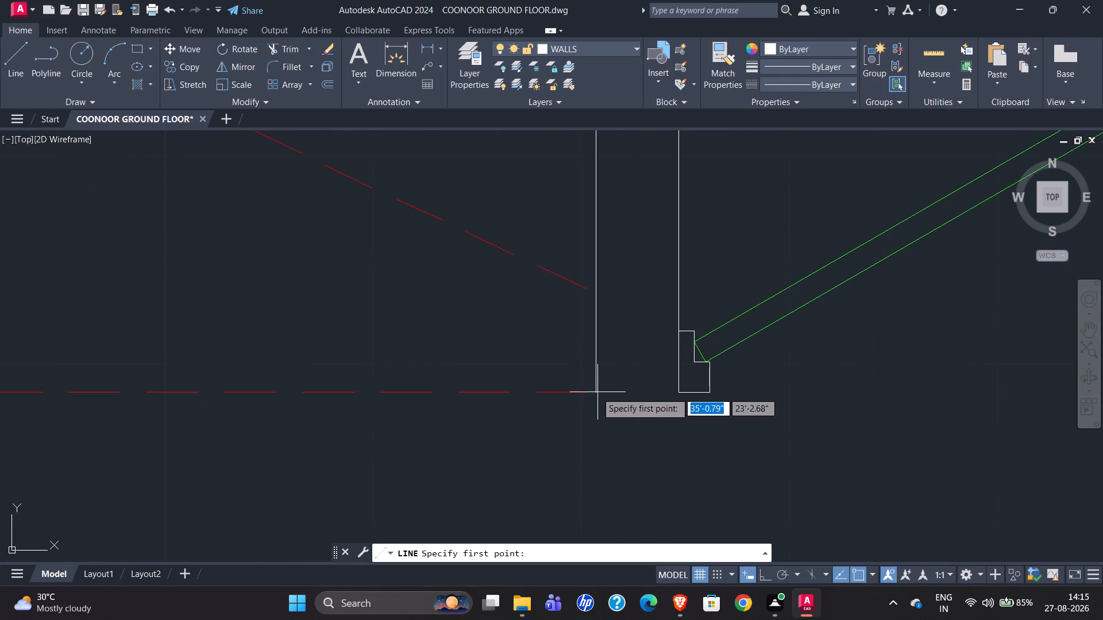
pyautogui.click(596, 392)
pyautogui.click(675, 393)
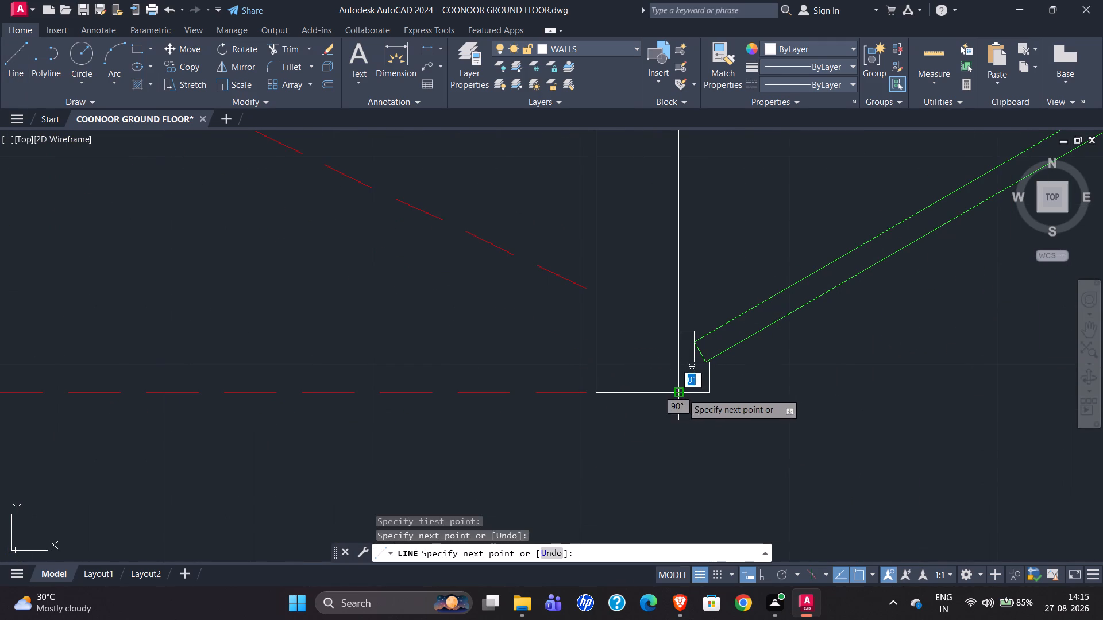
pyautogui.press('Escape')
# Join the two wall lines between the stair void and small toilet with their closing end line into one polyline.
pyautogui.scroll(-4, 484, 452)
pyautogui.scroll(-2, 652, 444)
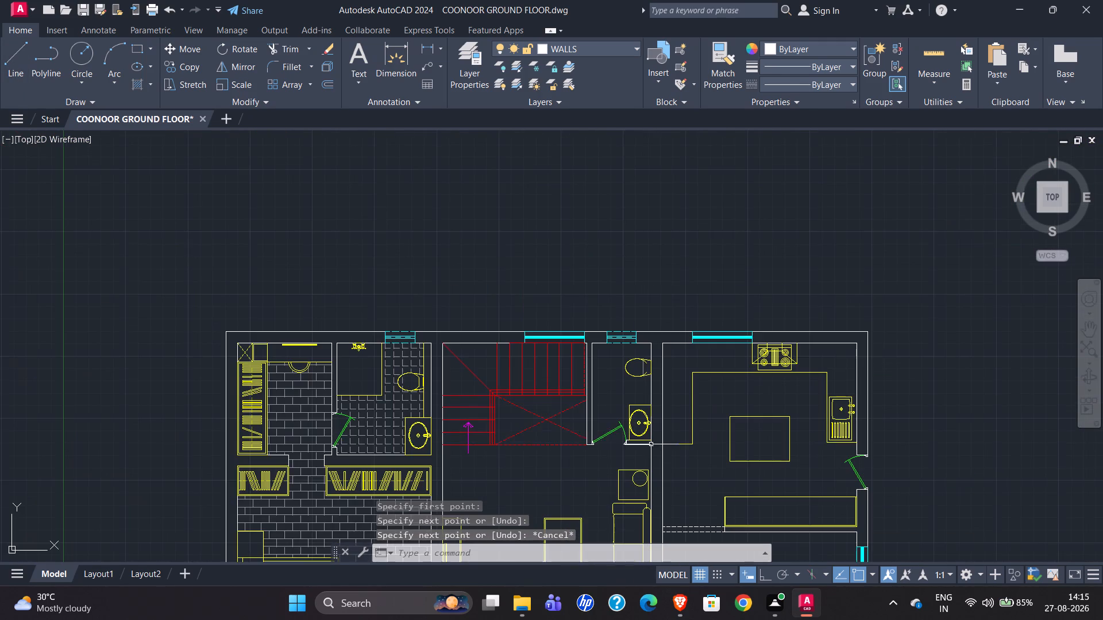
pyautogui.scroll(3, 595, 498)
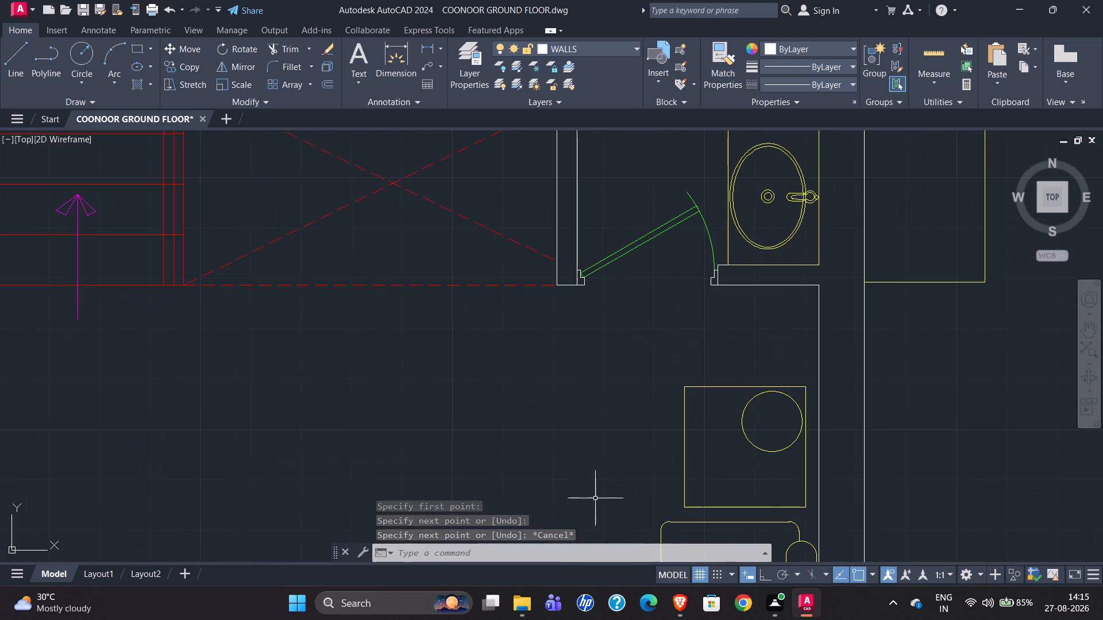
pyautogui.click(569, 284)
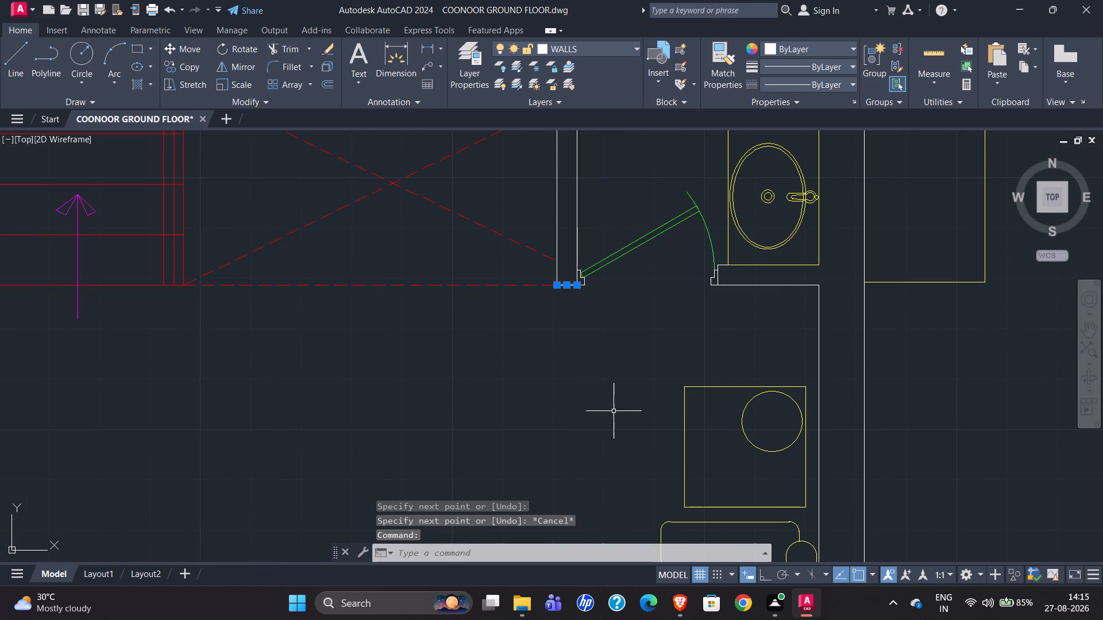
pyautogui.press('Escape')
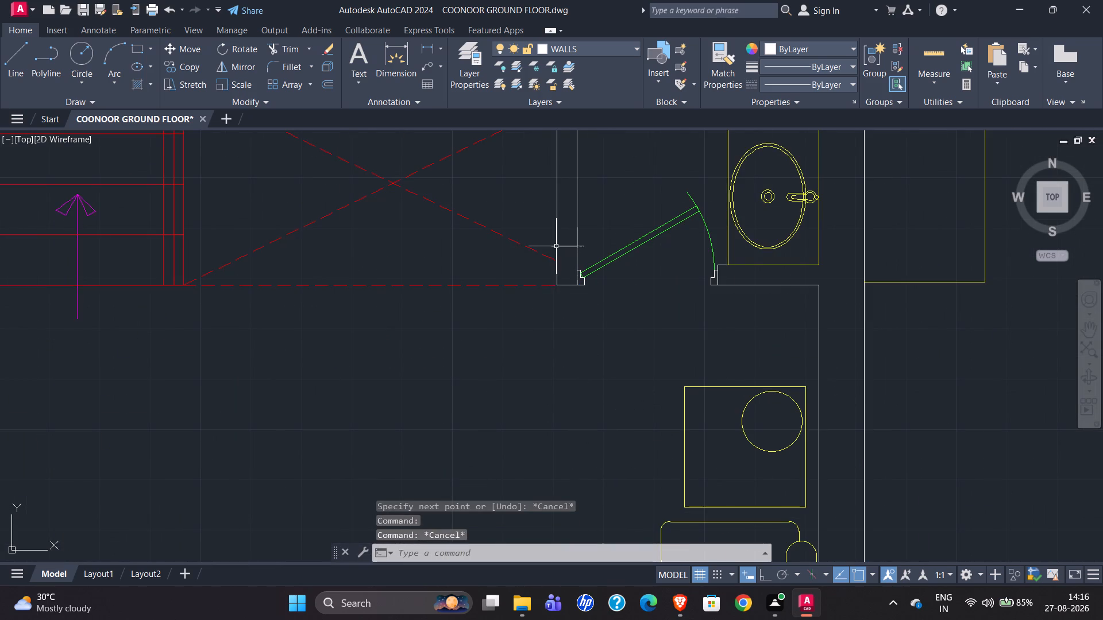
pyautogui.click(555, 244)
pyautogui.click(577, 235)
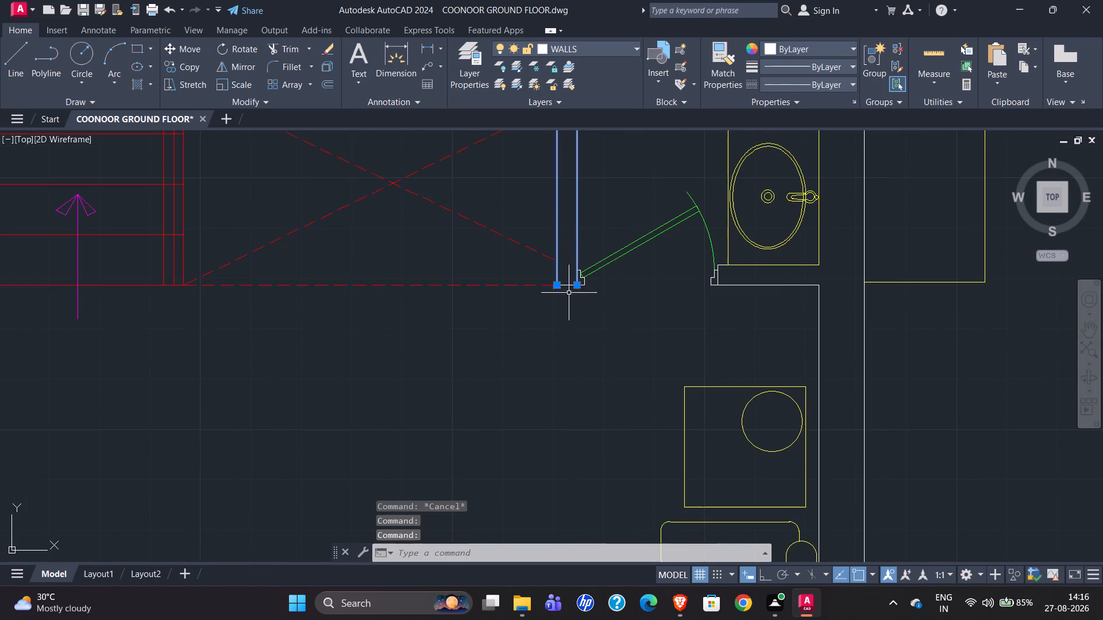
pyautogui.click(567, 285)
pyautogui.press('j')
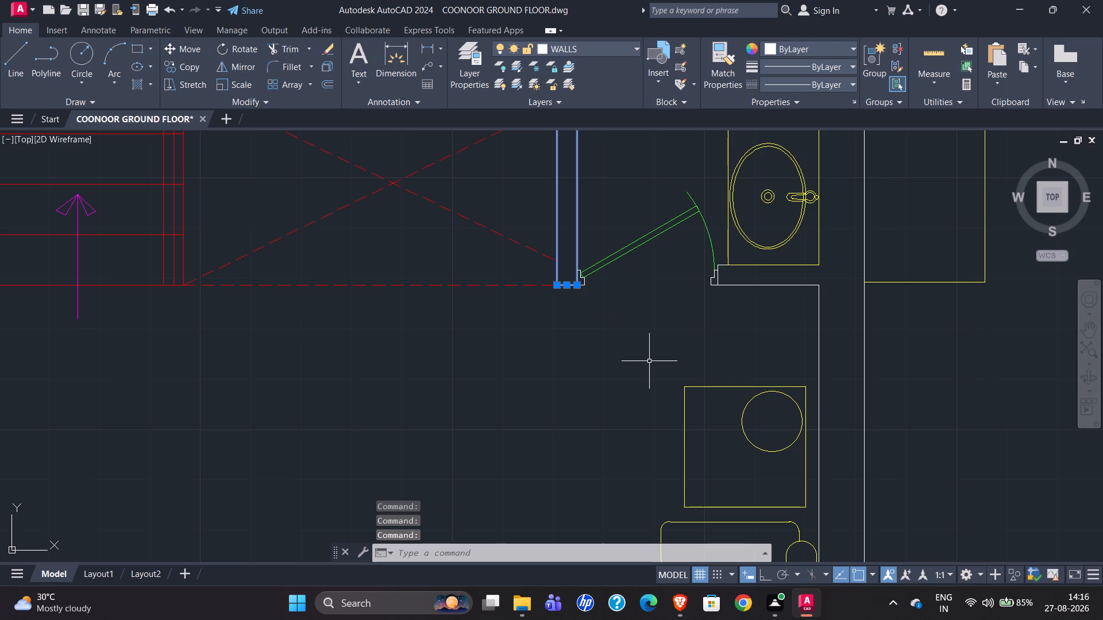
pyautogui.press('Return')
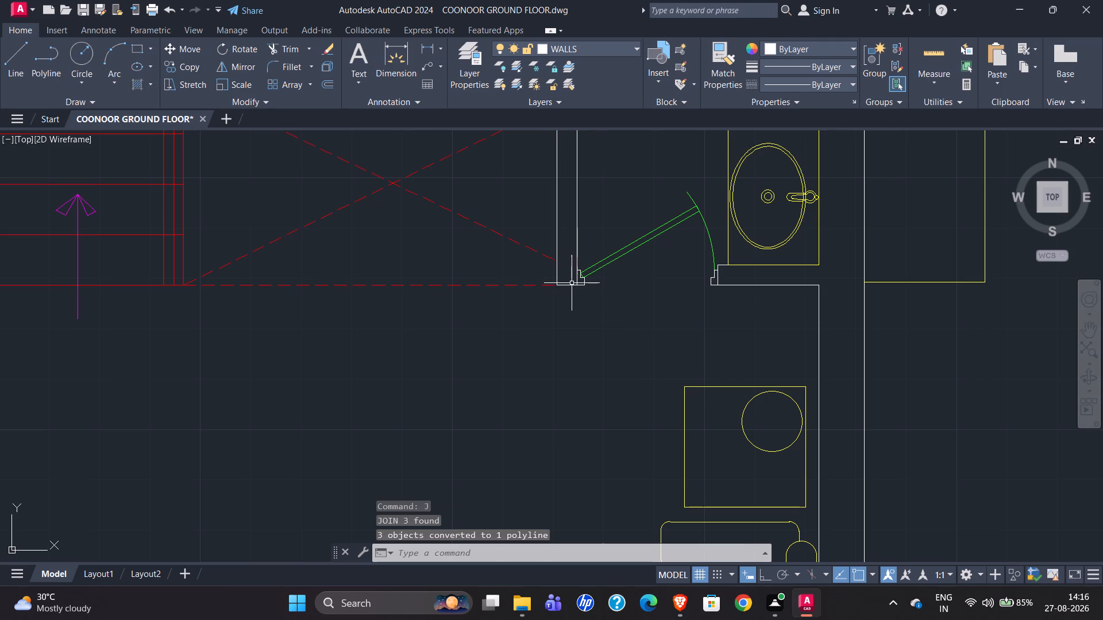
pyautogui.click(570, 285)
pyautogui.press('Escape')
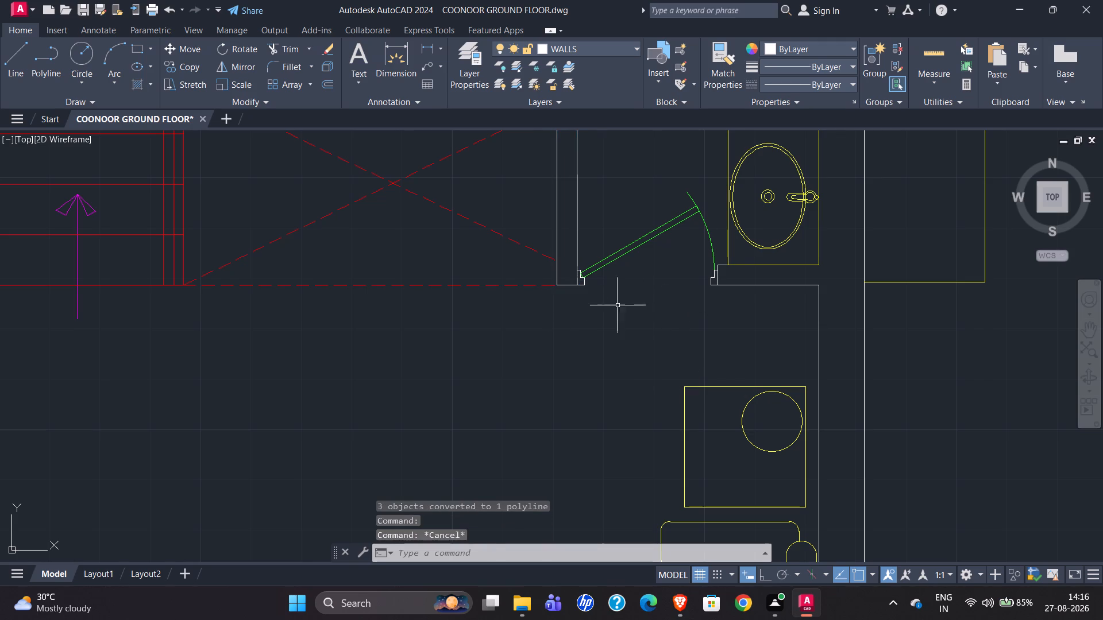
# Draw a line across the small toilet's door opening between the outer corners of its two door jambs.
pyautogui.scroll(2, 597, 289)
pyautogui.scroll(-3, 741, 308)
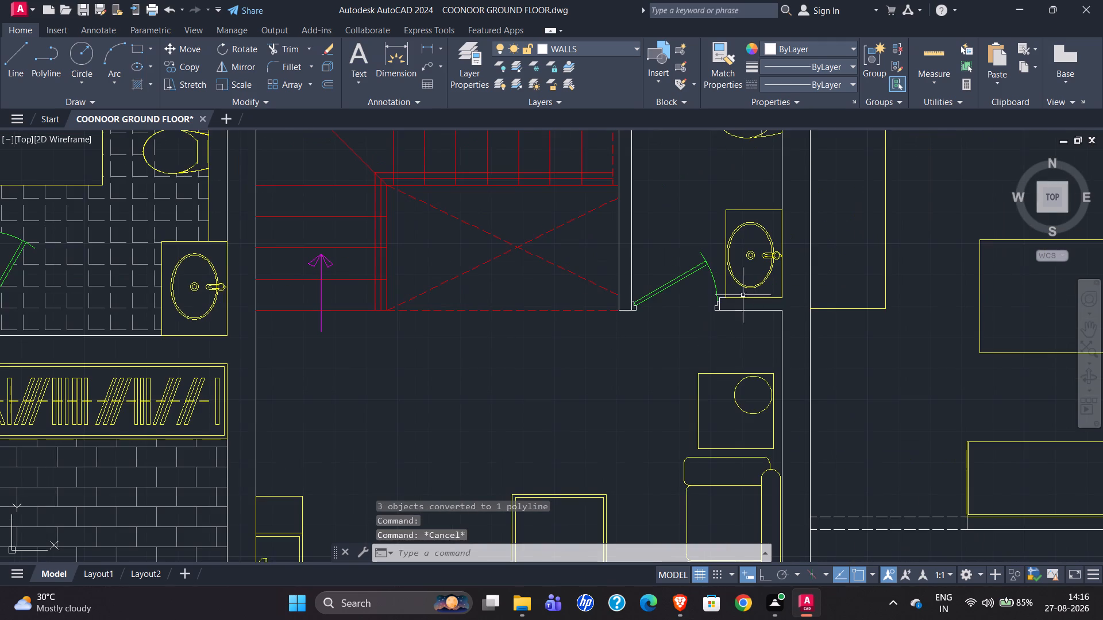
pyautogui.click(11, 65)
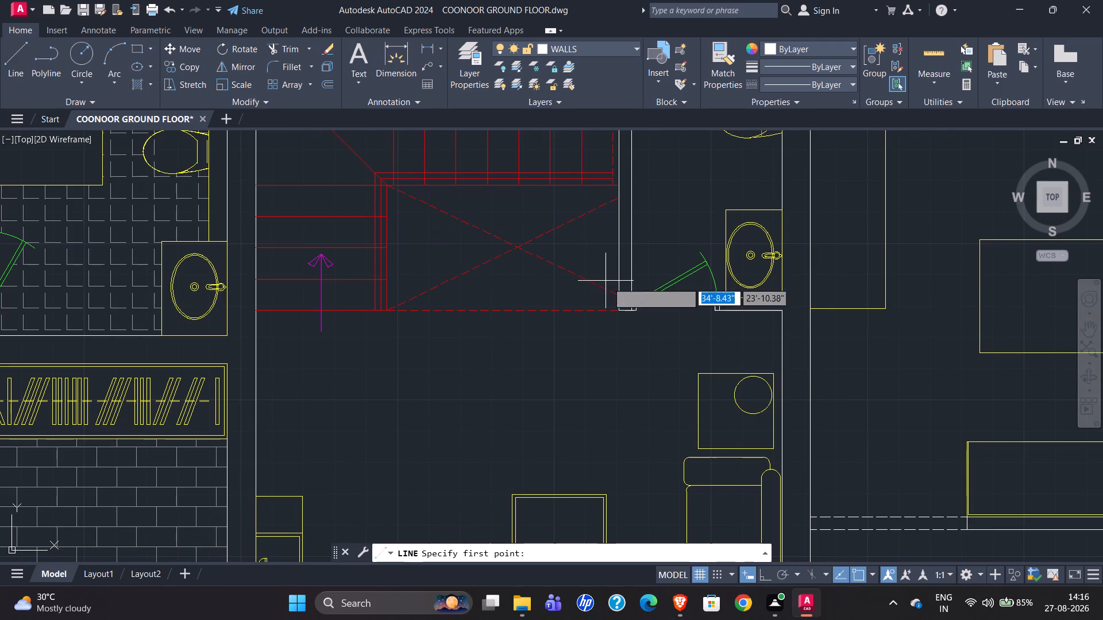
pyautogui.scroll(2, 624, 299)
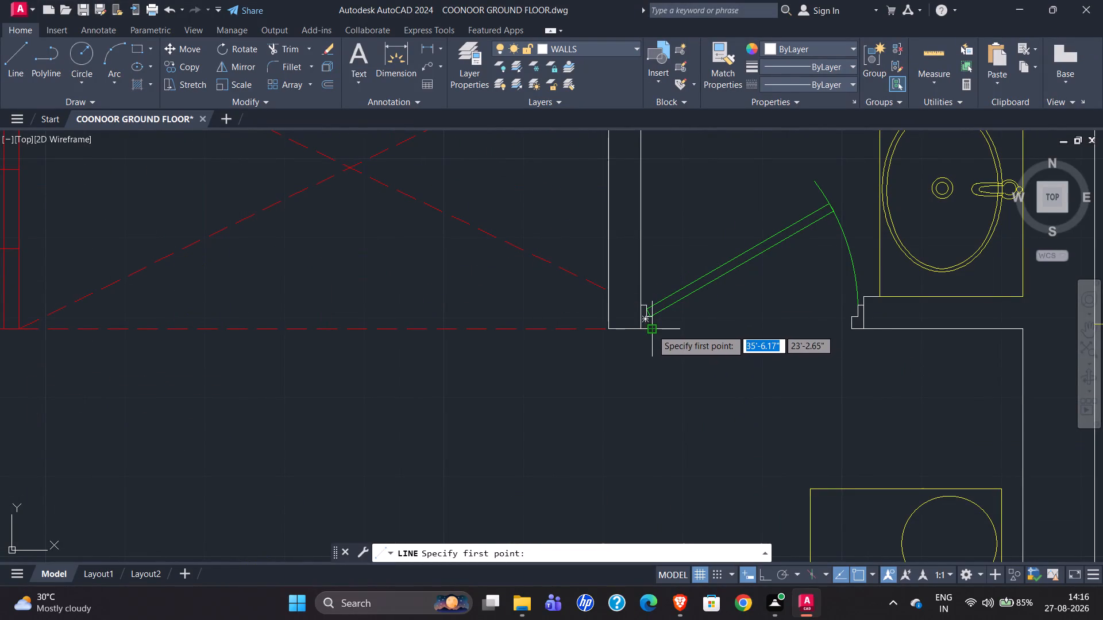
pyautogui.click(652, 330)
pyautogui.click(850, 327)
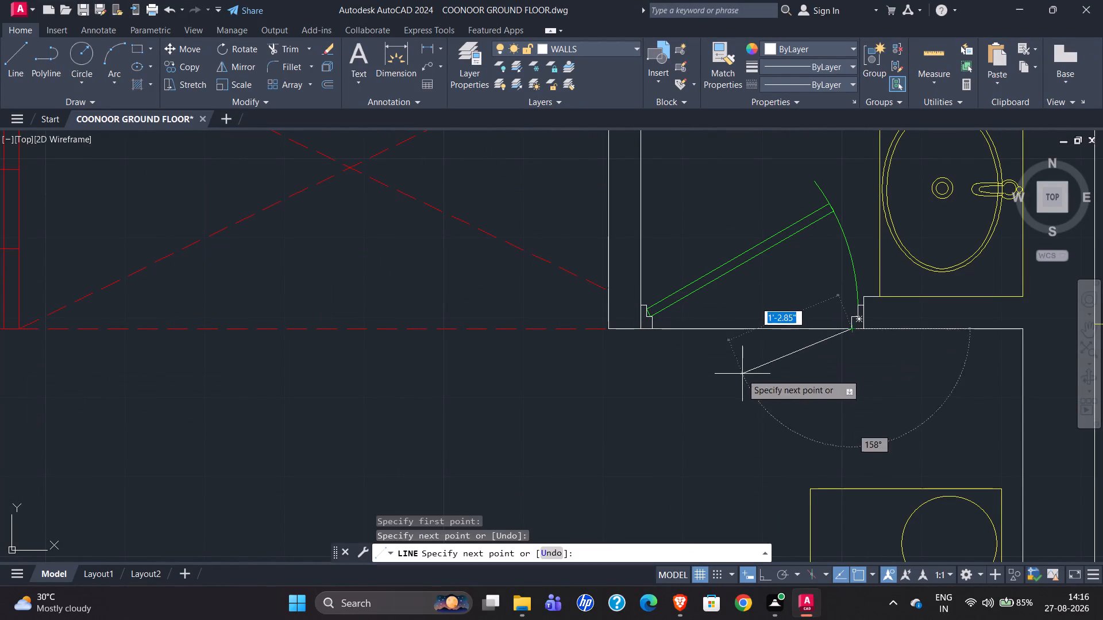
pyautogui.press('Escape')
# Delete the red dashes along the stair void's lower edge, together with the first dashes of the adjoining diagonal.
pyautogui.scroll(-2, 691, 383)
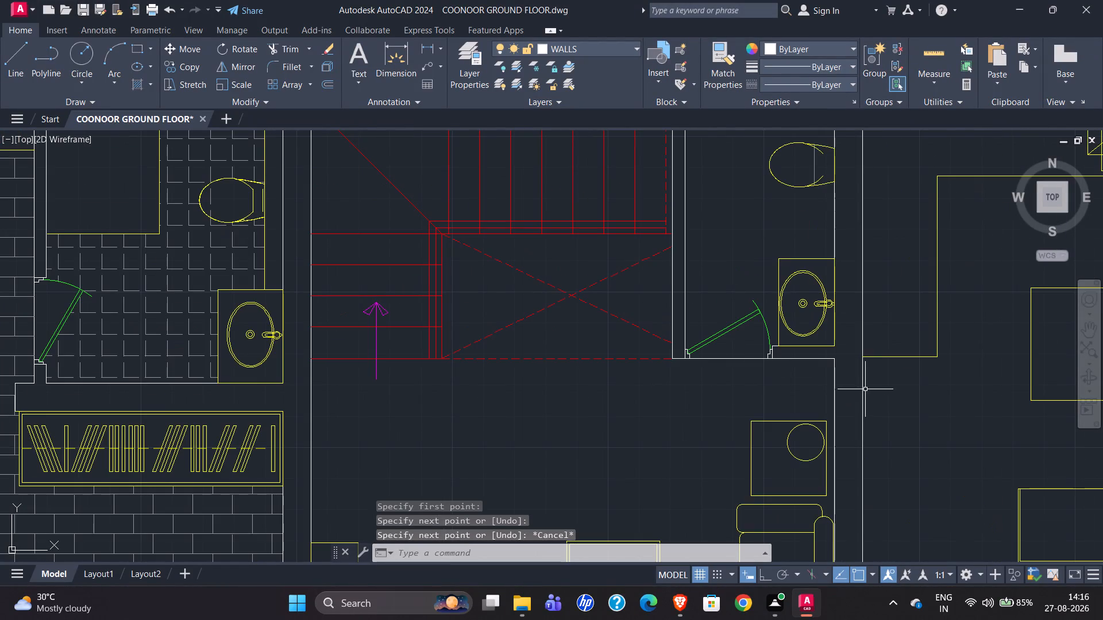
pyautogui.click(541, 359)
pyautogui.scroll(2, 587, 373)
pyautogui.press('Escape')
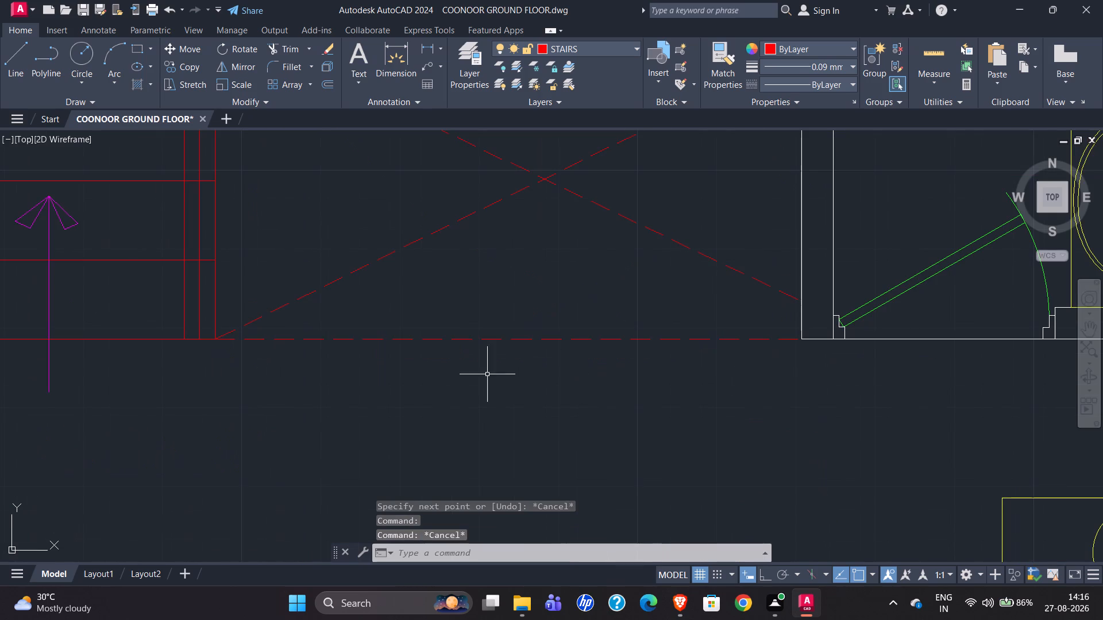
pyautogui.click(217, 313)
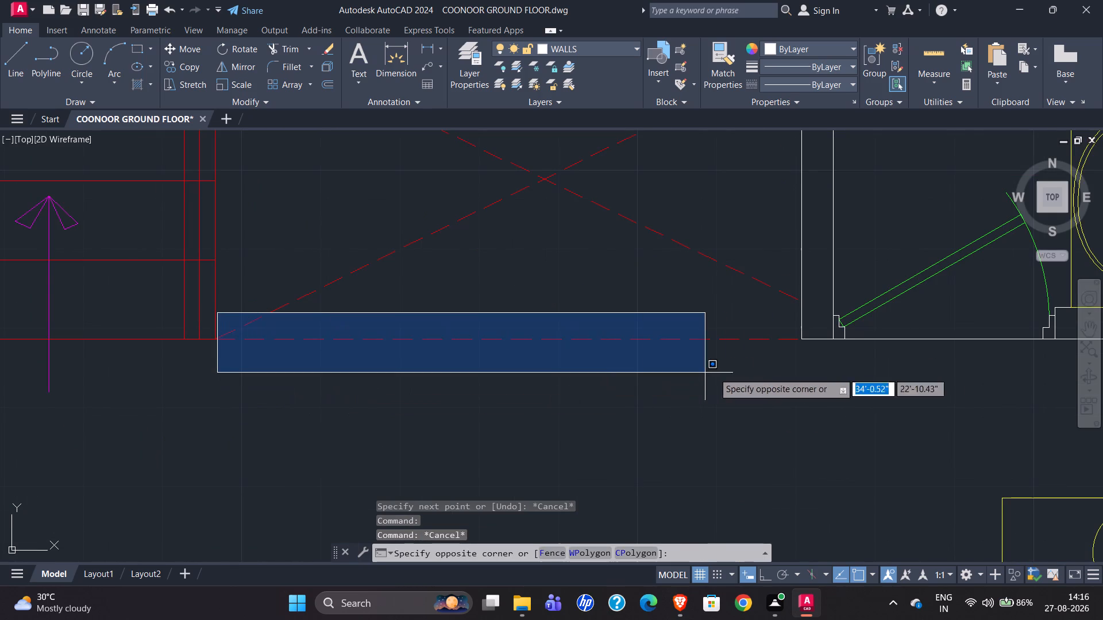
pyautogui.click(800, 365)
pyautogui.scroll(2, 237, 349)
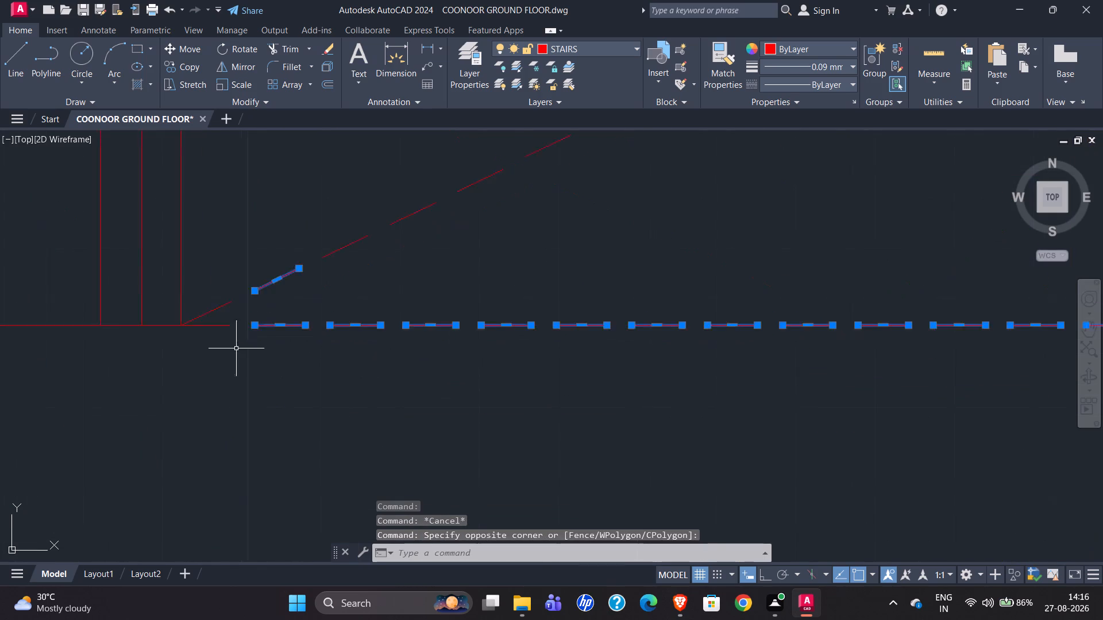
pyautogui.scroll(2, 236, 348)
pyautogui.click(115, 296)
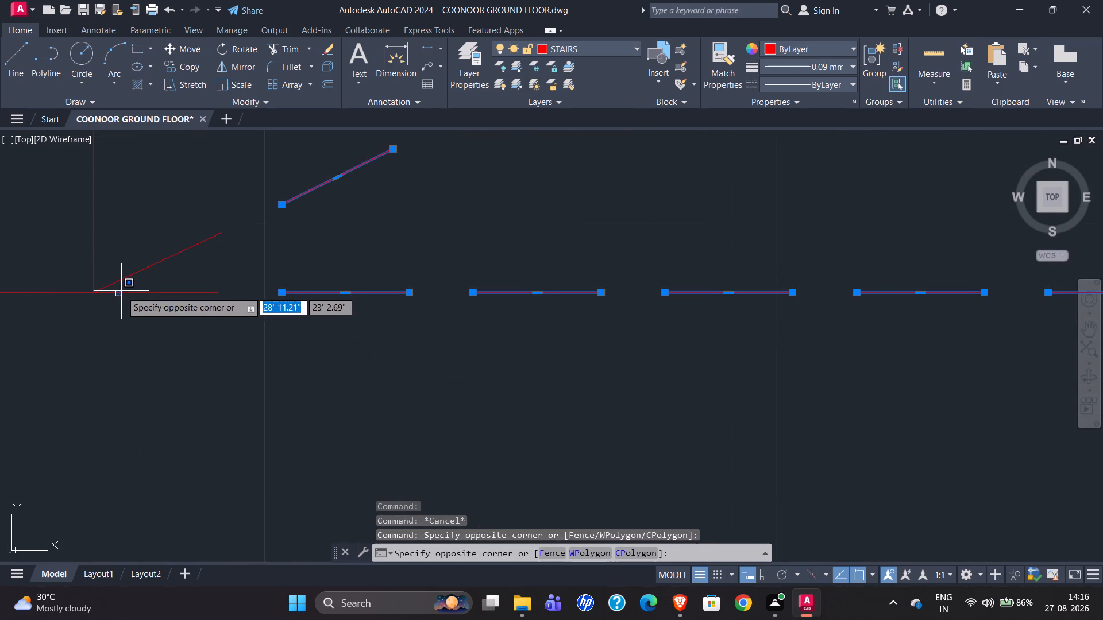
pyautogui.click(120, 292)
pyautogui.click(120, 293)
pyautogui.scroll(-4, 195, 292)
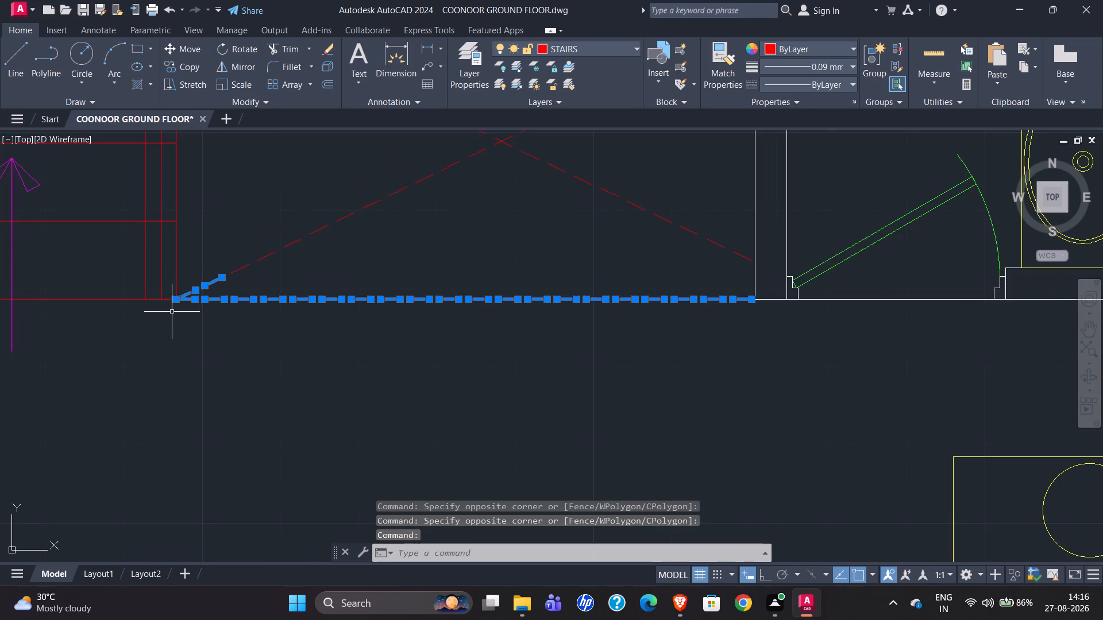
pyautogui.scroll(-2, 163, 318)
pyautogui.scroll(5, 165, 317)
pyautogui.scroll(-4, 166, 311)
pyautogui.press('Delete')
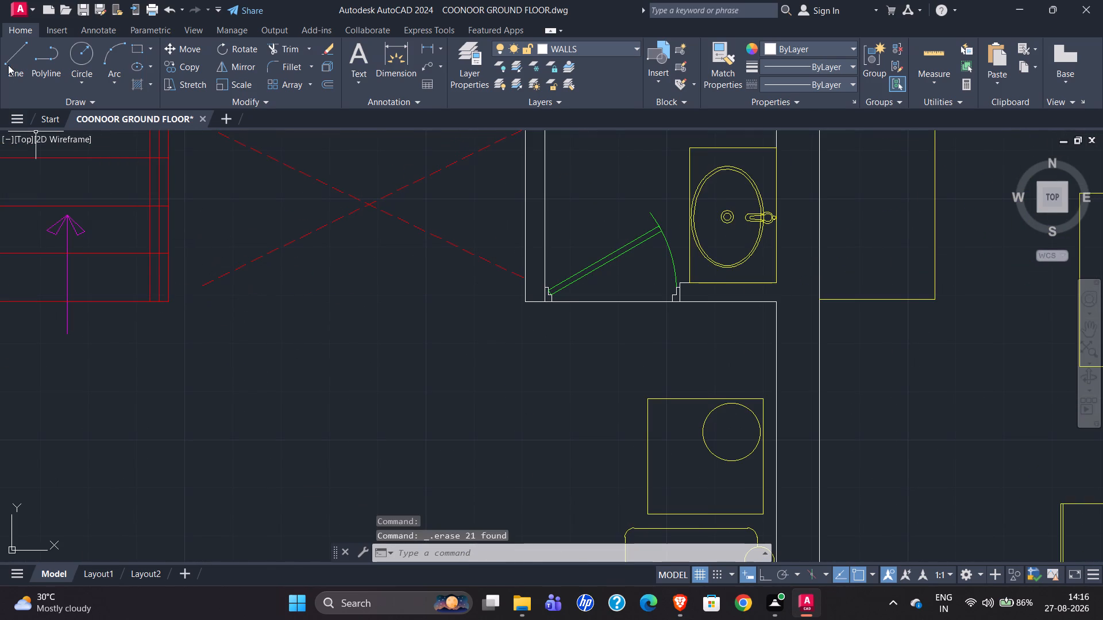
# Draw a line along the stair void's lower edge from the stair flight's corner to the toilet wall's corner.
pyautogui.click(8, 65)
pyautogui.click(168, 300)
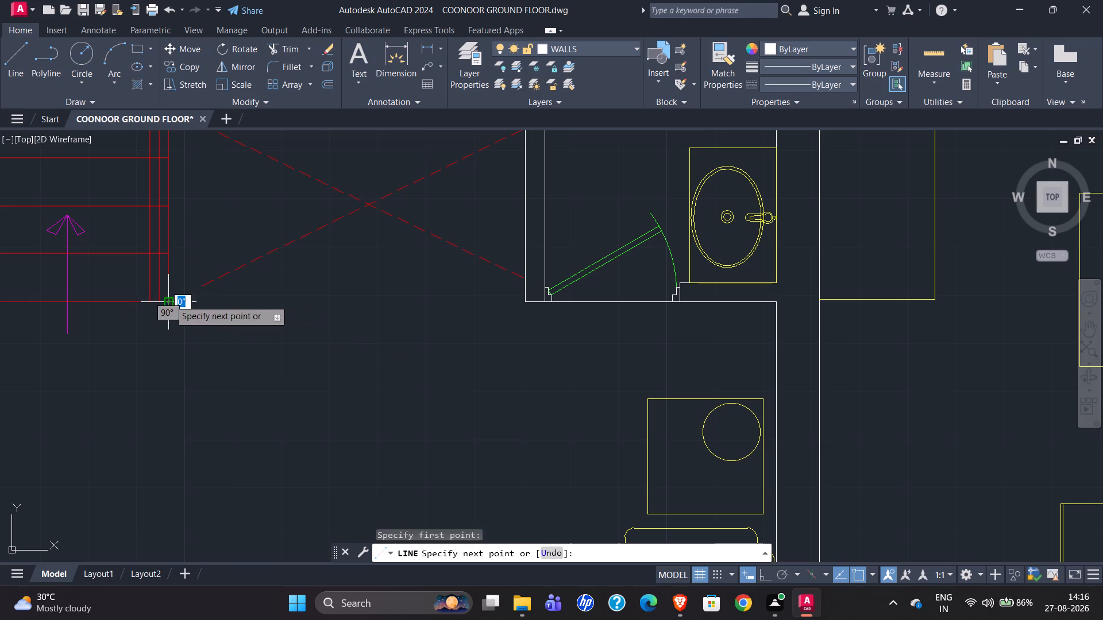
pyautogui.click(526, 300)
pyautogui.press('Escape')
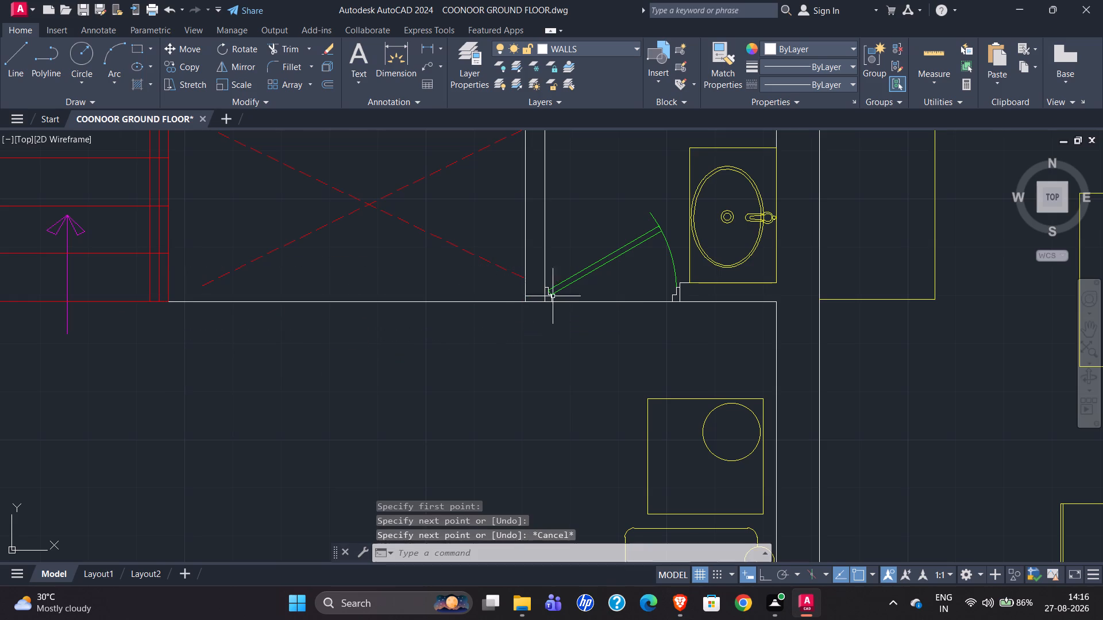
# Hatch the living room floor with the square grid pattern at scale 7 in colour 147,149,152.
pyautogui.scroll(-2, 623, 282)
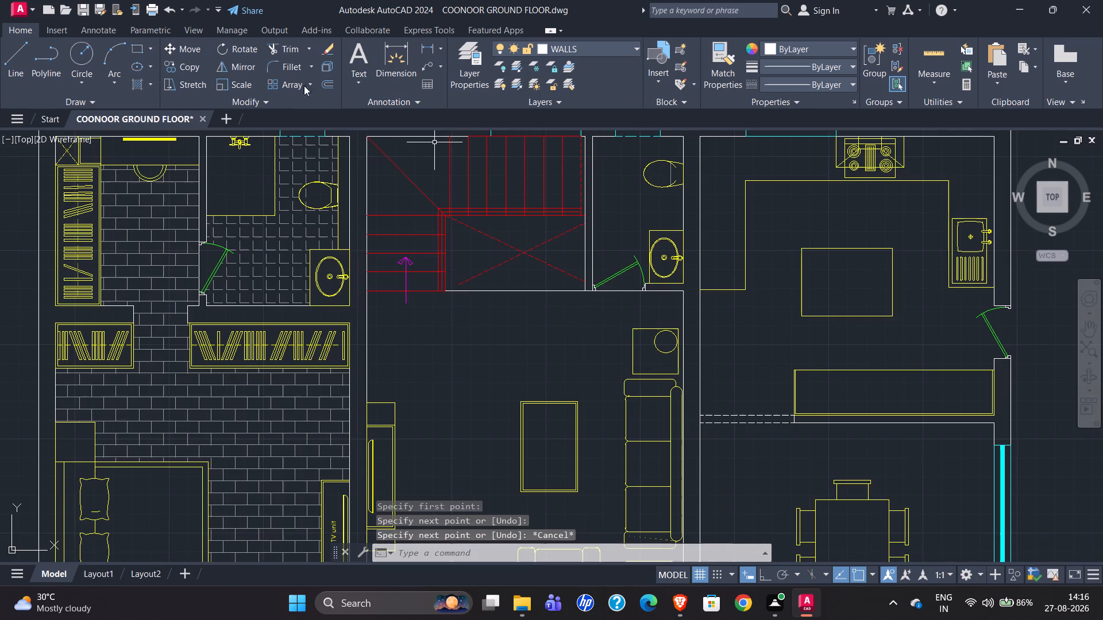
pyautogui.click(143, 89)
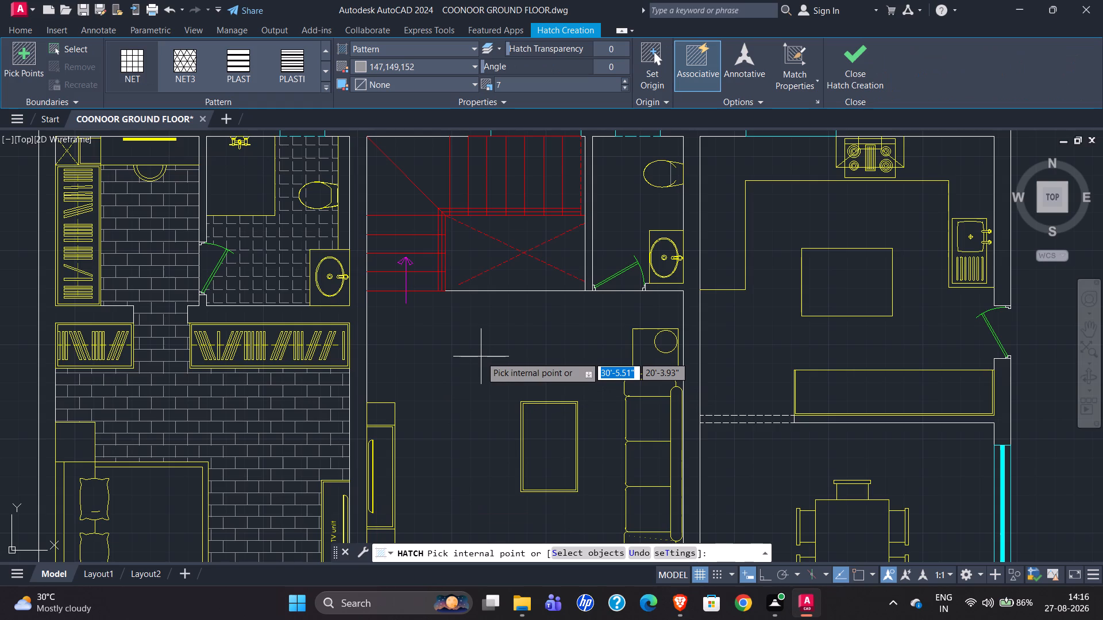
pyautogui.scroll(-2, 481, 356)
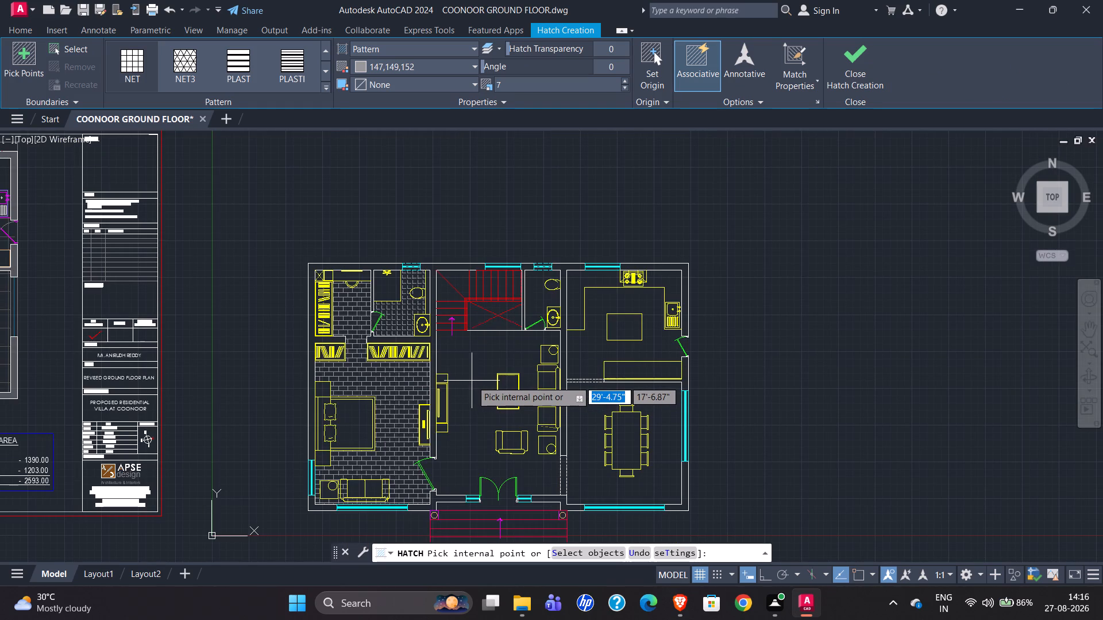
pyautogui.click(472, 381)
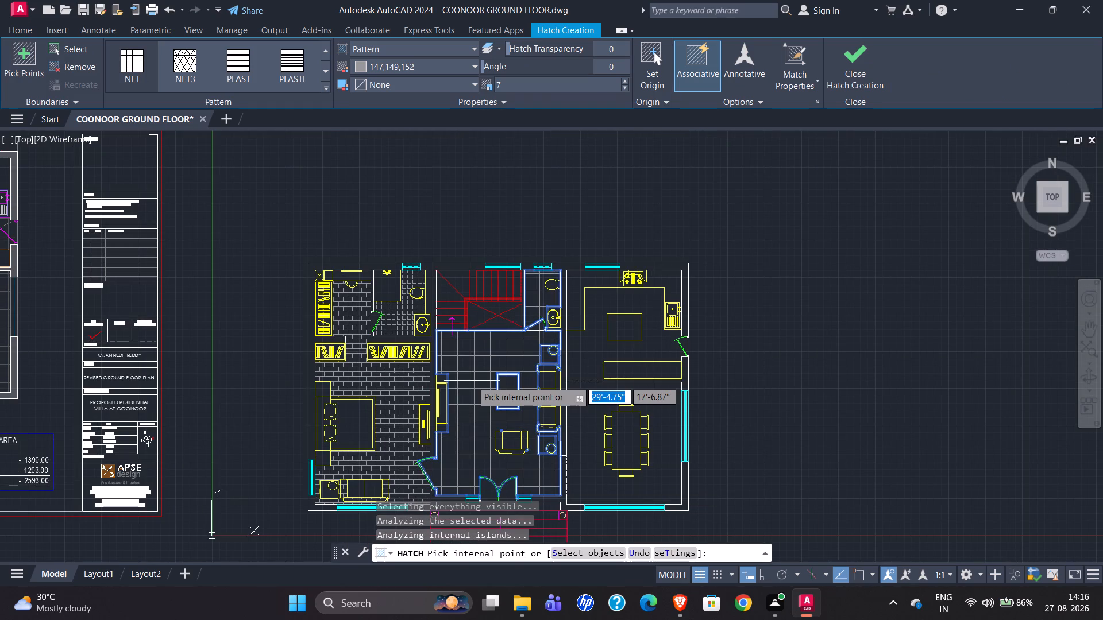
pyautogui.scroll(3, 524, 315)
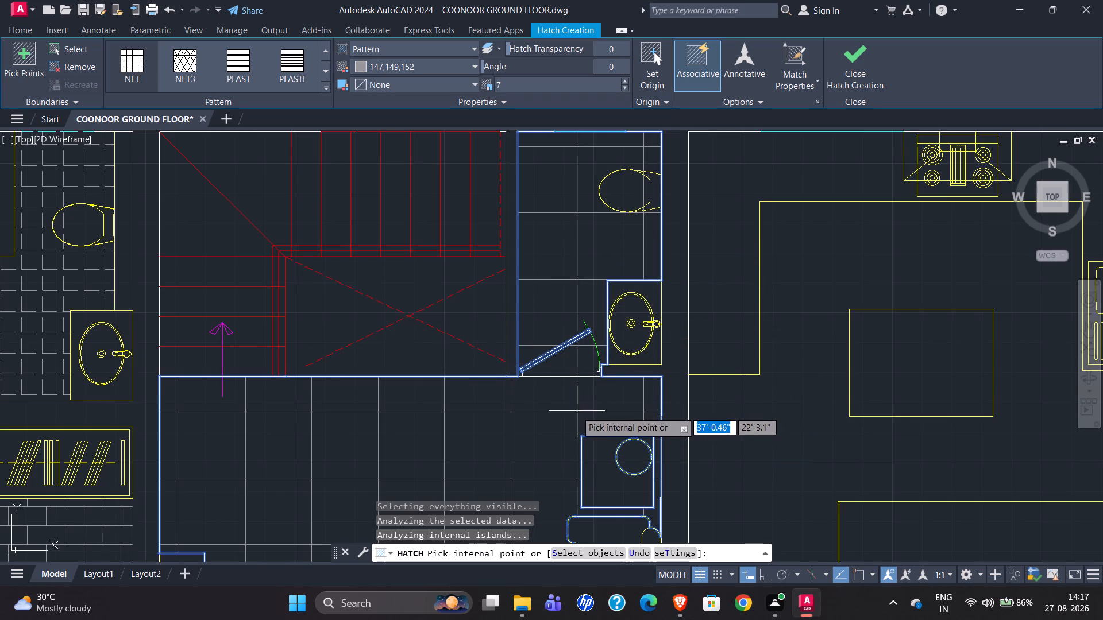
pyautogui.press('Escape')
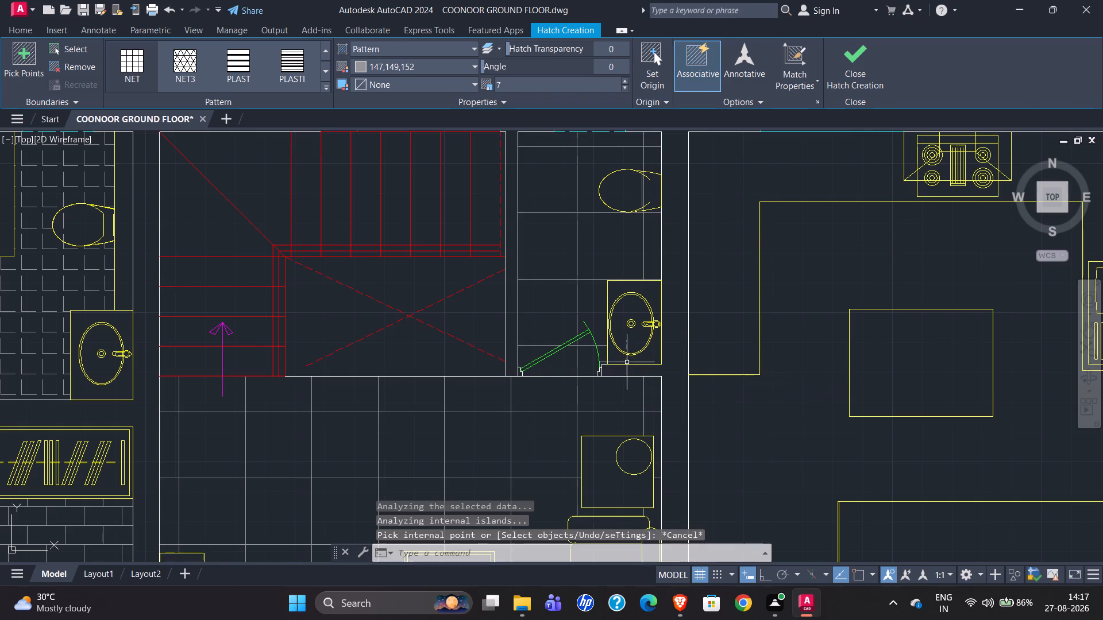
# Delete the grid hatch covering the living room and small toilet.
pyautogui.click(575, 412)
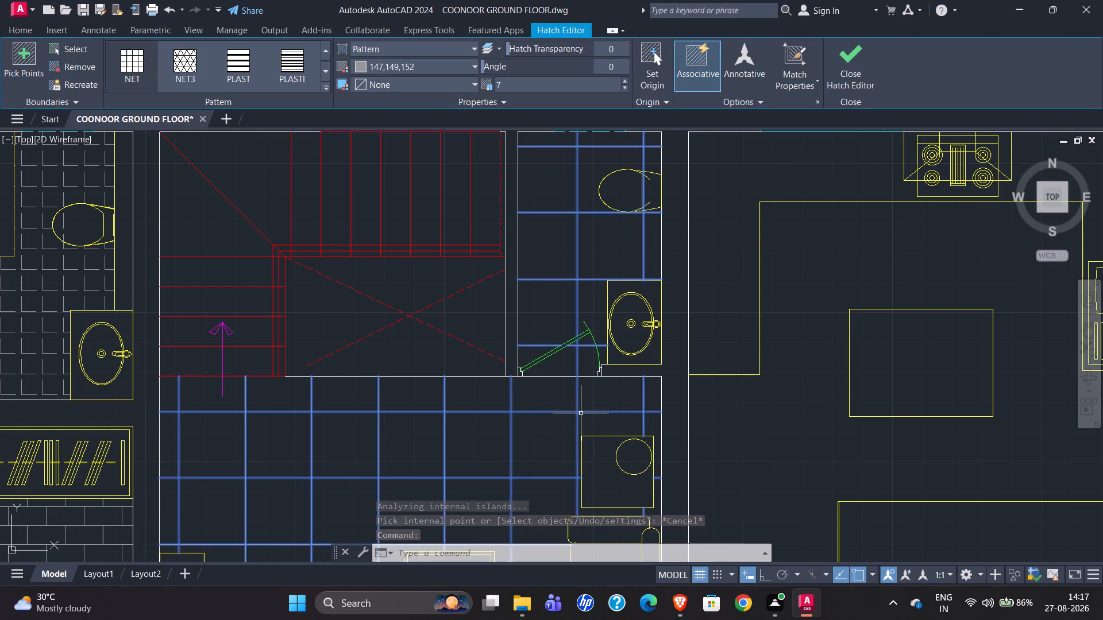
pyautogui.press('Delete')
# Join the short wall line beside the small toilet's door with the wall line below the washbasin, including the basin-side jamb in the selection.
pyautogui.scroll(3, 596, 357)
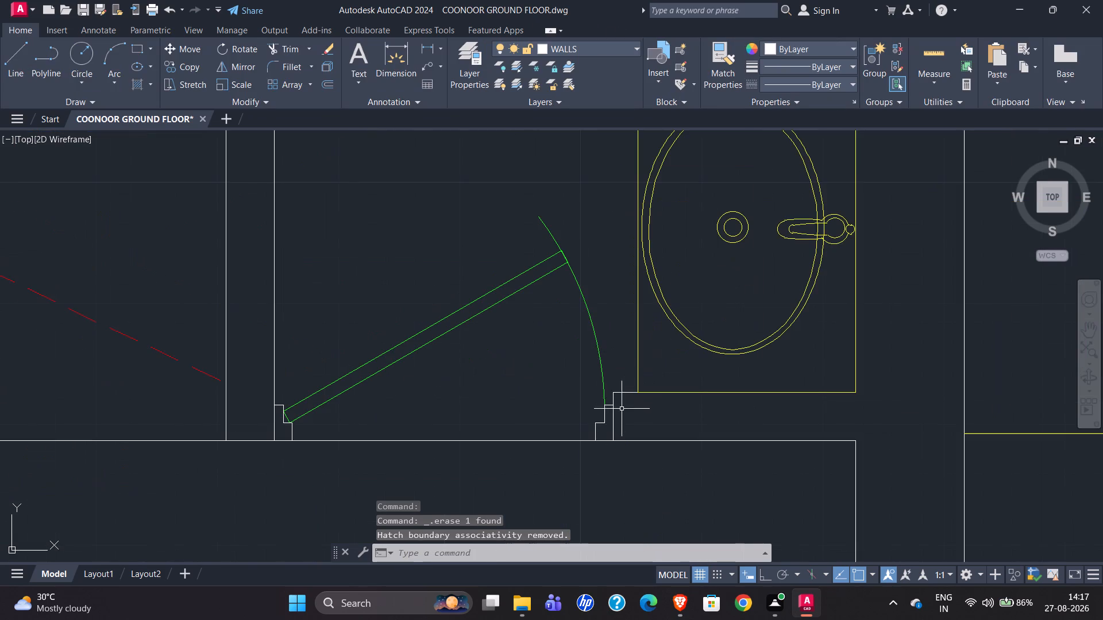
pyautogui.click(612, 413)
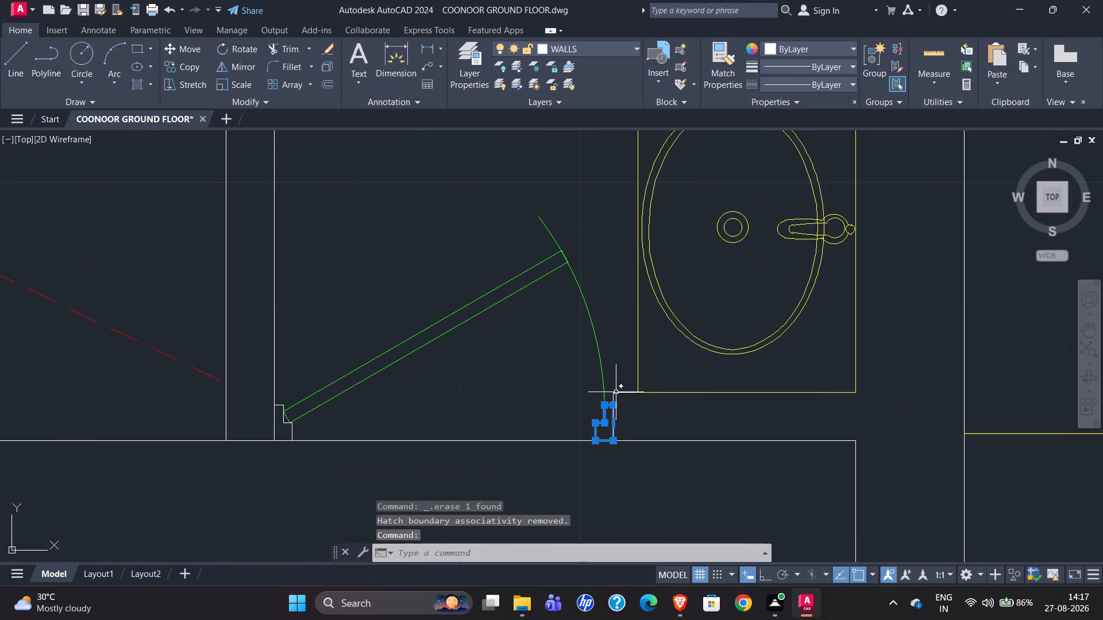
pyautogui.click(615, 390)
pyautogui.scroll(3, 632, 419)
pyautogui.middleClick(631, 417)
pyautogui.scroll(1, 631, 417)
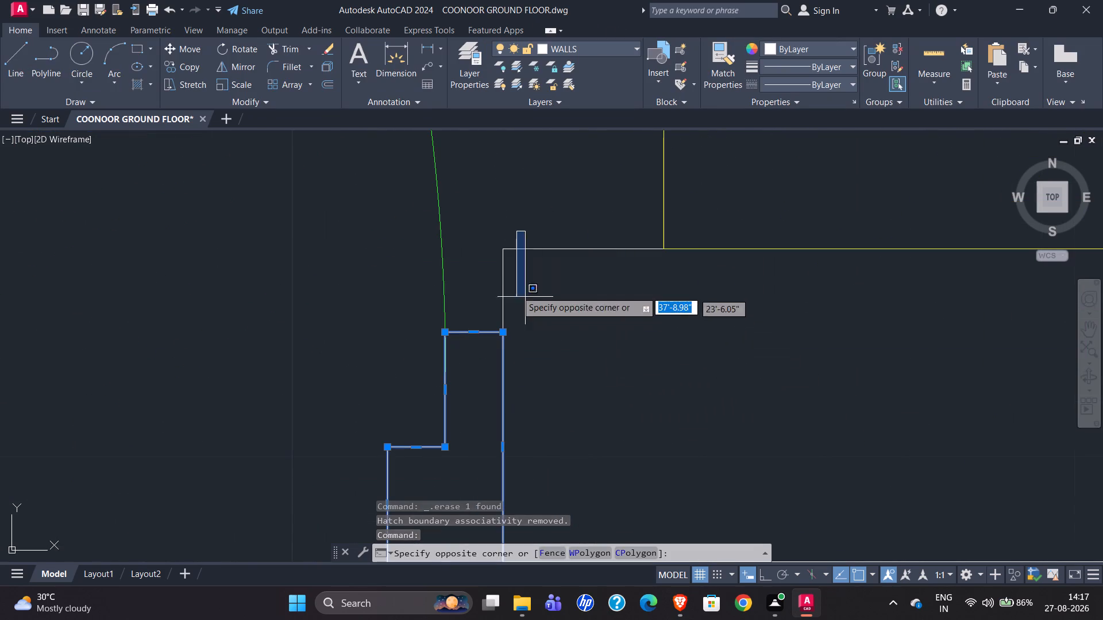
pyautogui.click(496, 284)
pyautogui.scroll(-4, 519, 259)
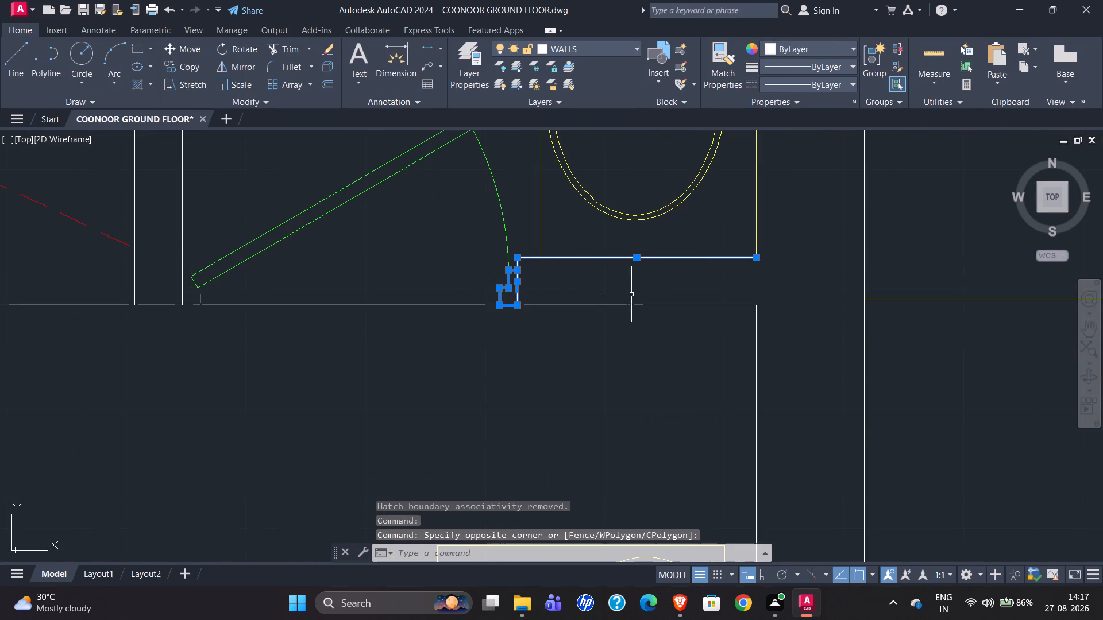
pyautogui.scroll(-1, 560, 340)
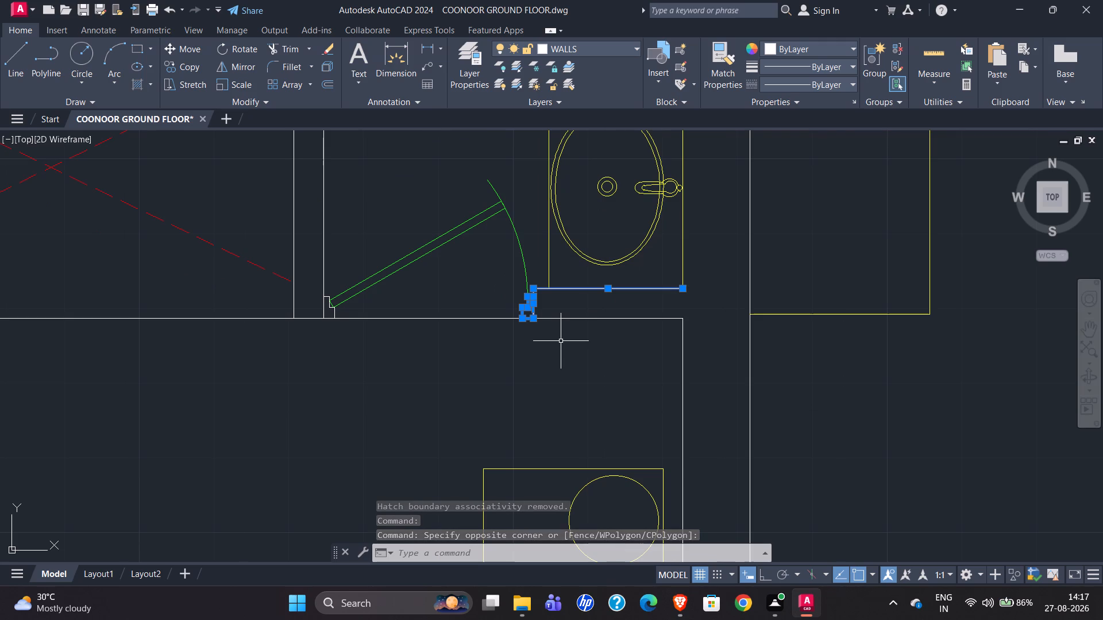
pyautogui.press('j')
pyautogui.press('Return')
# Join the new polyline below the washbasin with the small toilet's wall line on the kitchen side.
pyautogui.scroll(2, 530, 311)
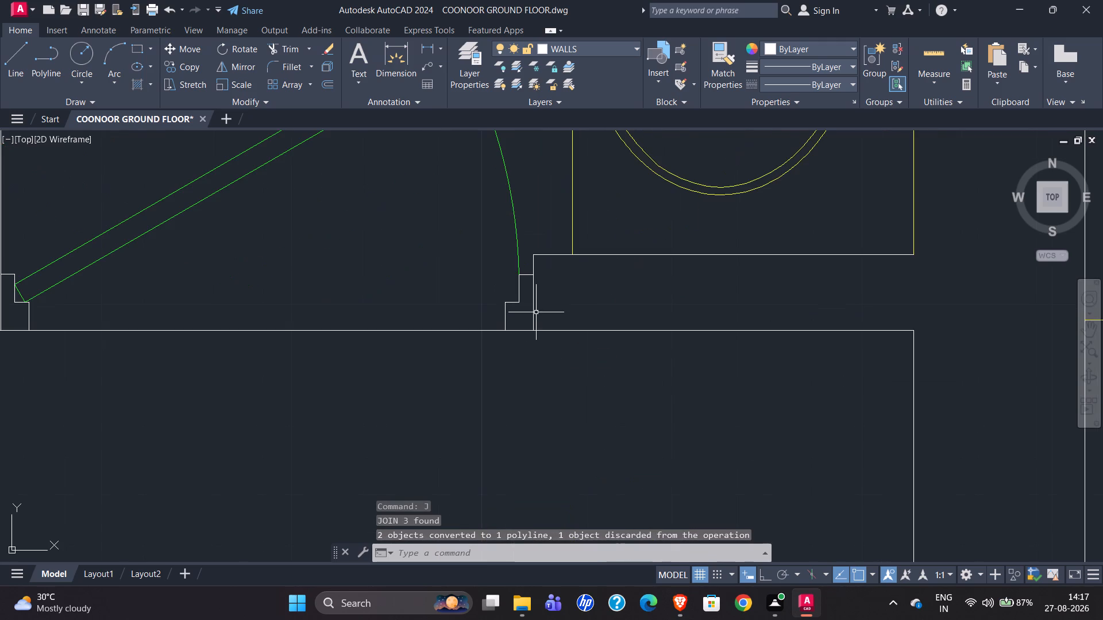
pyautogui.click(534, 305)
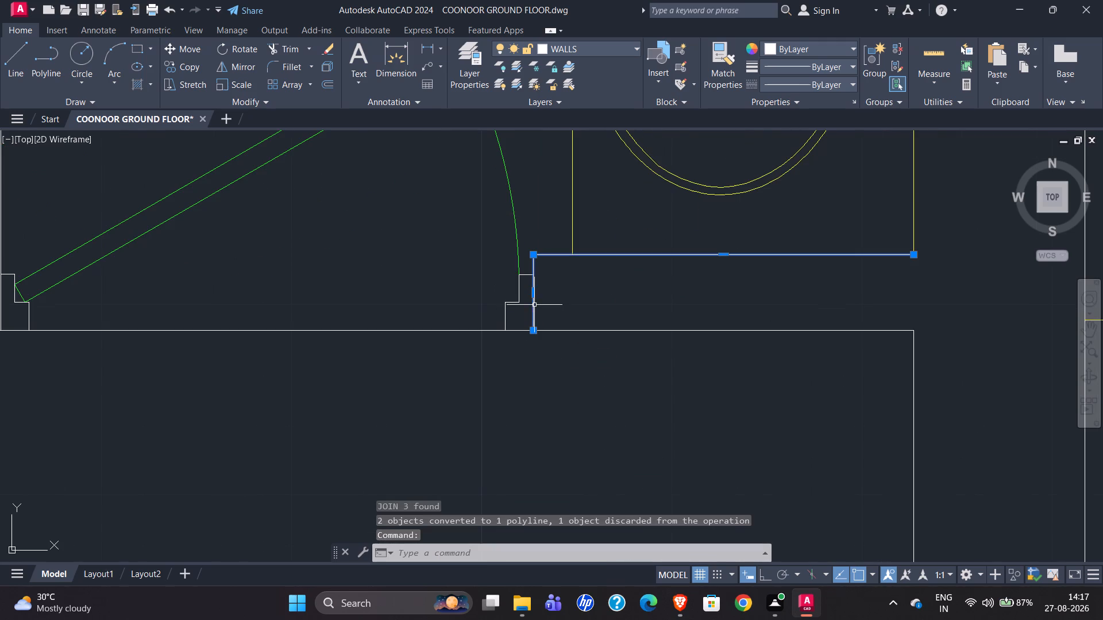
pyautogui.scroll(-3, 510, 334)
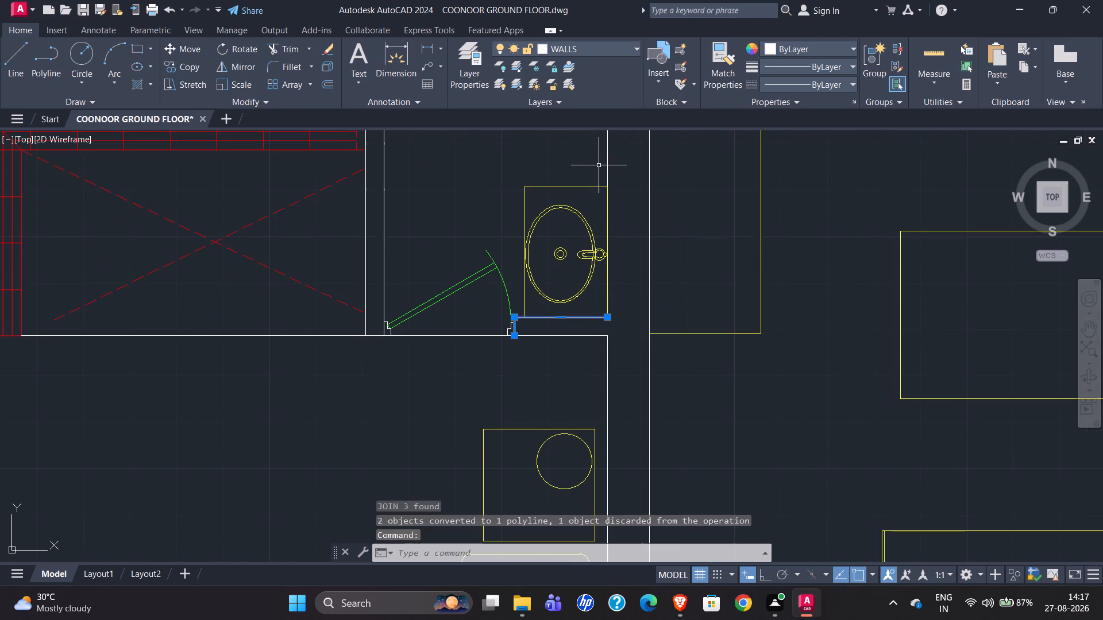
pyautogui.click(608, 165)
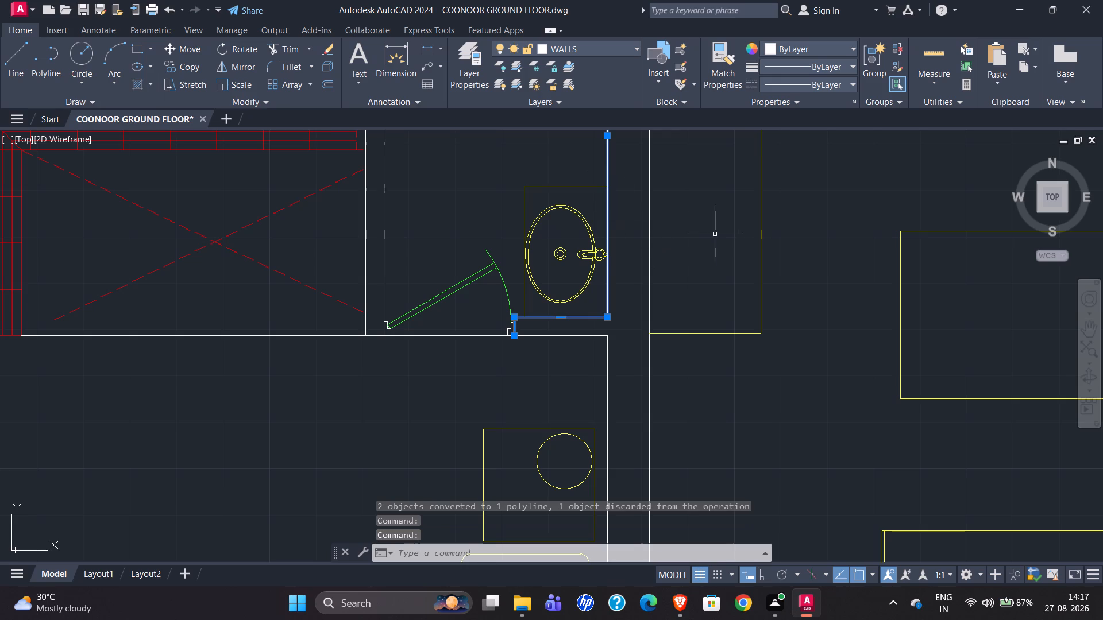
pyautogui.press('j')
pyautogui.press('Return')
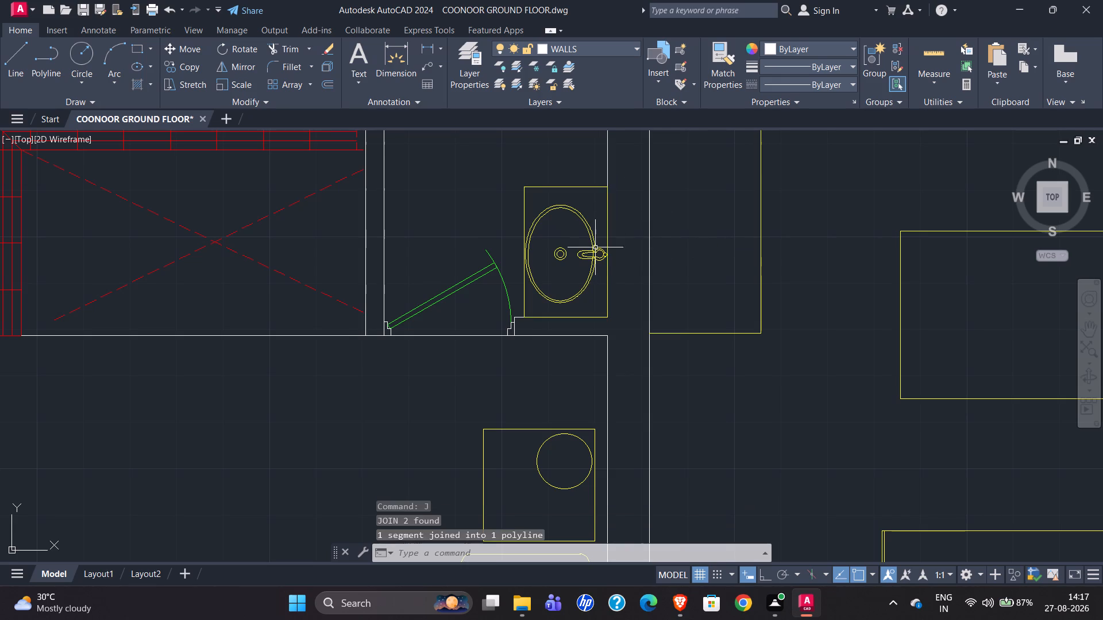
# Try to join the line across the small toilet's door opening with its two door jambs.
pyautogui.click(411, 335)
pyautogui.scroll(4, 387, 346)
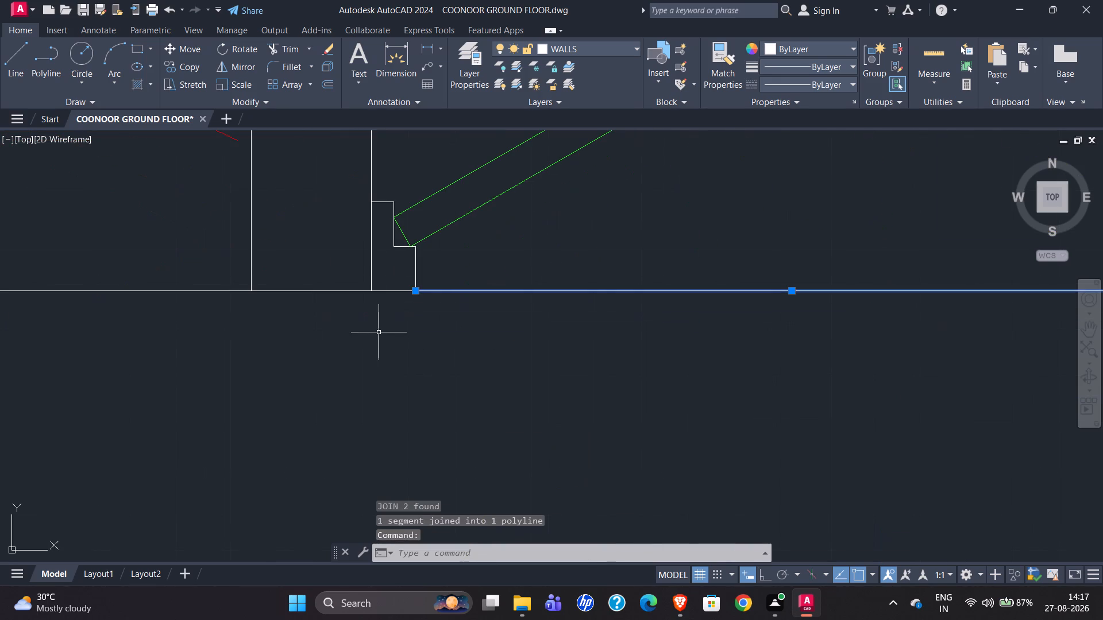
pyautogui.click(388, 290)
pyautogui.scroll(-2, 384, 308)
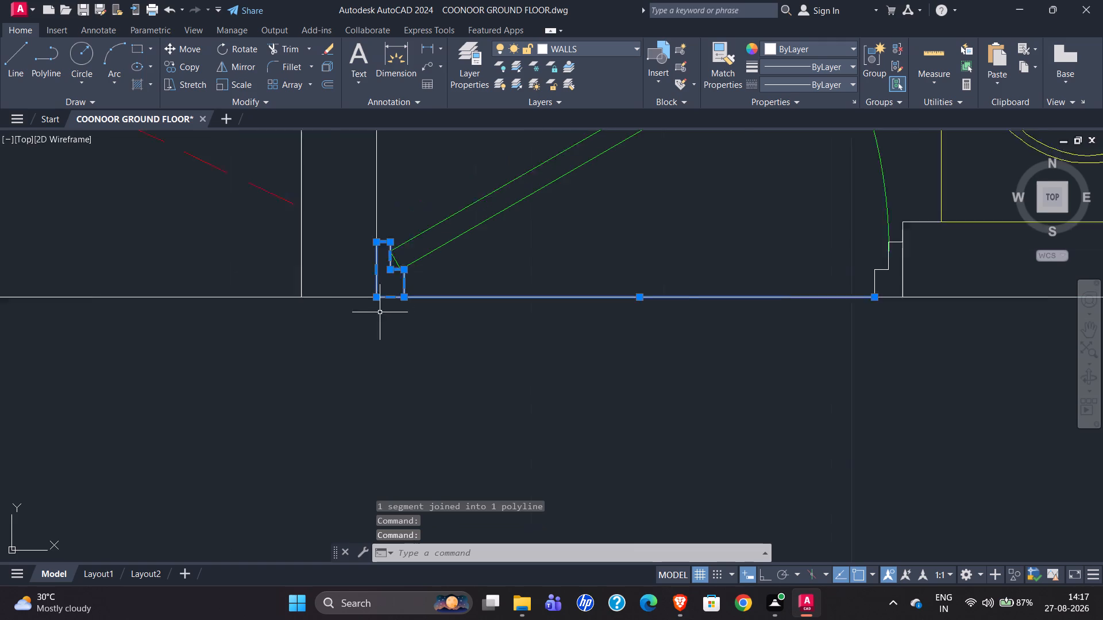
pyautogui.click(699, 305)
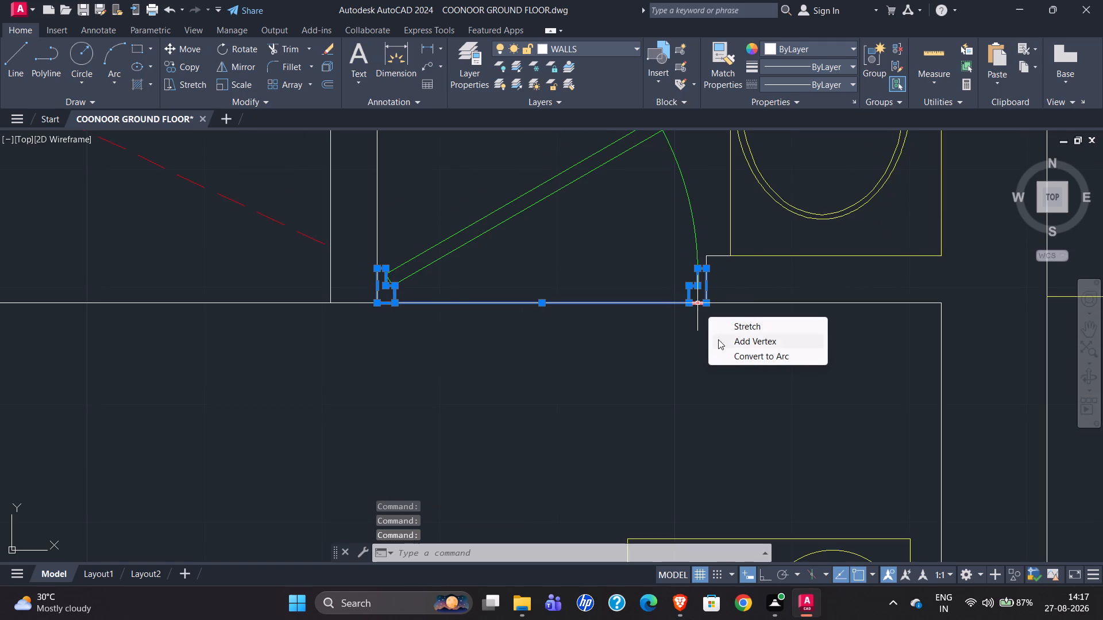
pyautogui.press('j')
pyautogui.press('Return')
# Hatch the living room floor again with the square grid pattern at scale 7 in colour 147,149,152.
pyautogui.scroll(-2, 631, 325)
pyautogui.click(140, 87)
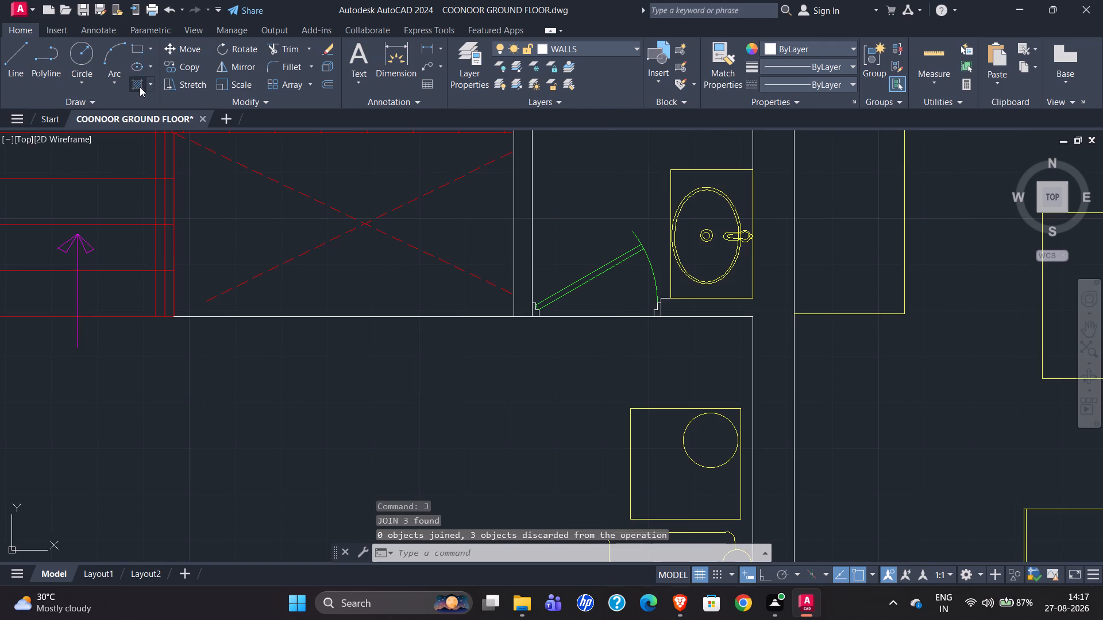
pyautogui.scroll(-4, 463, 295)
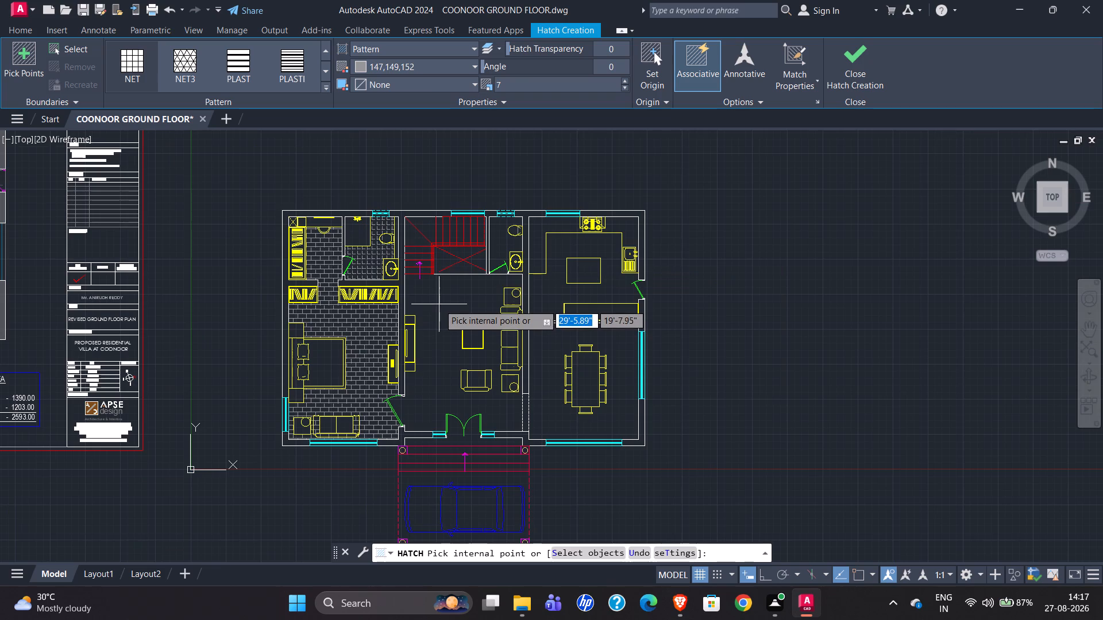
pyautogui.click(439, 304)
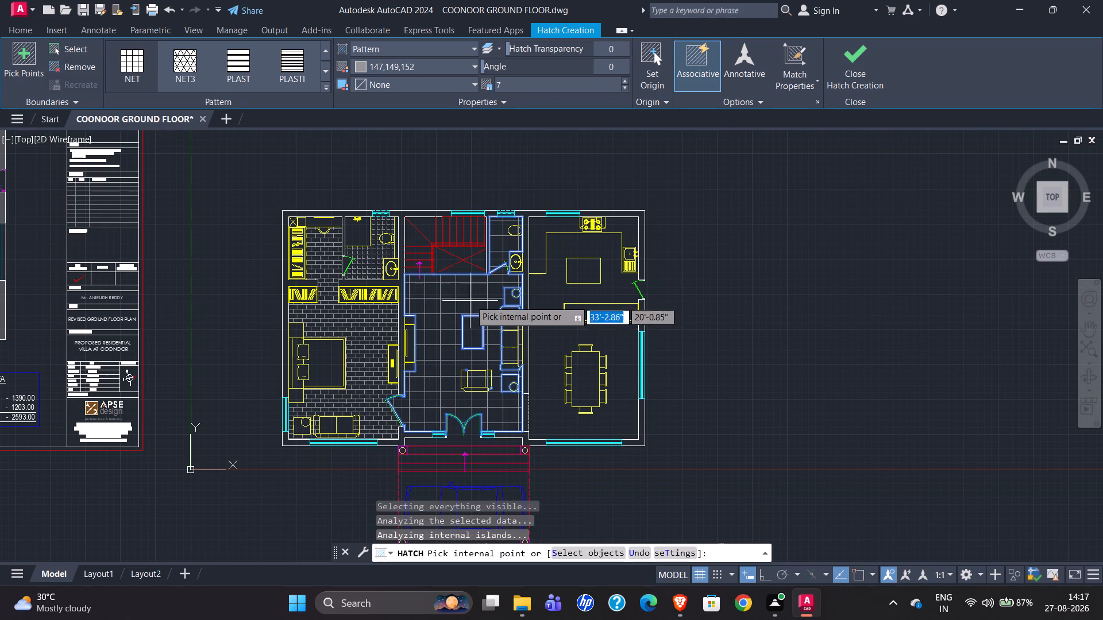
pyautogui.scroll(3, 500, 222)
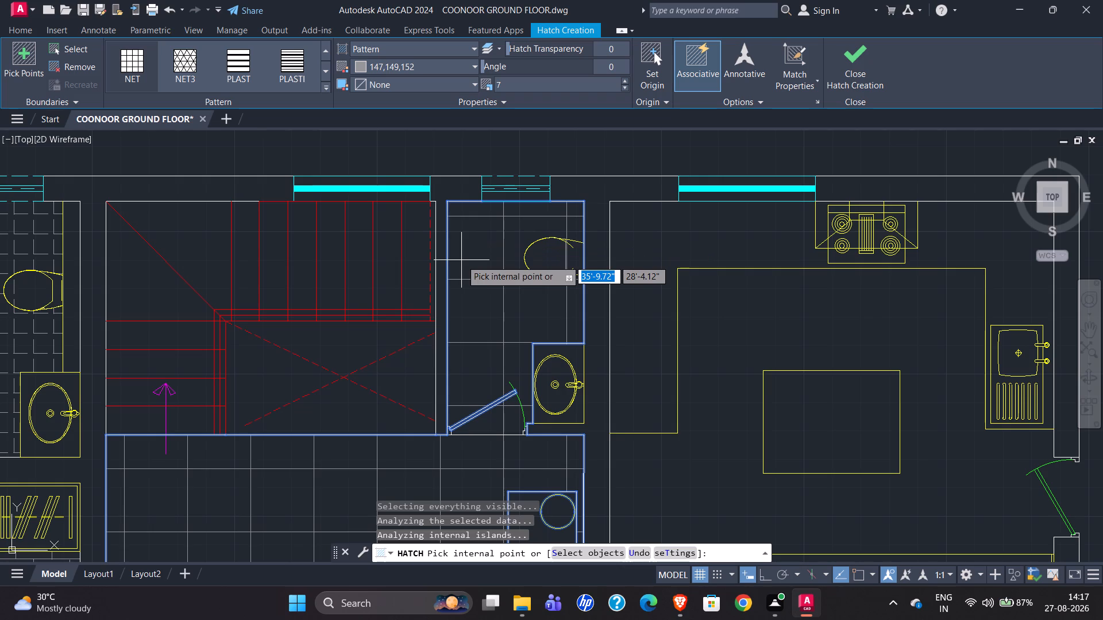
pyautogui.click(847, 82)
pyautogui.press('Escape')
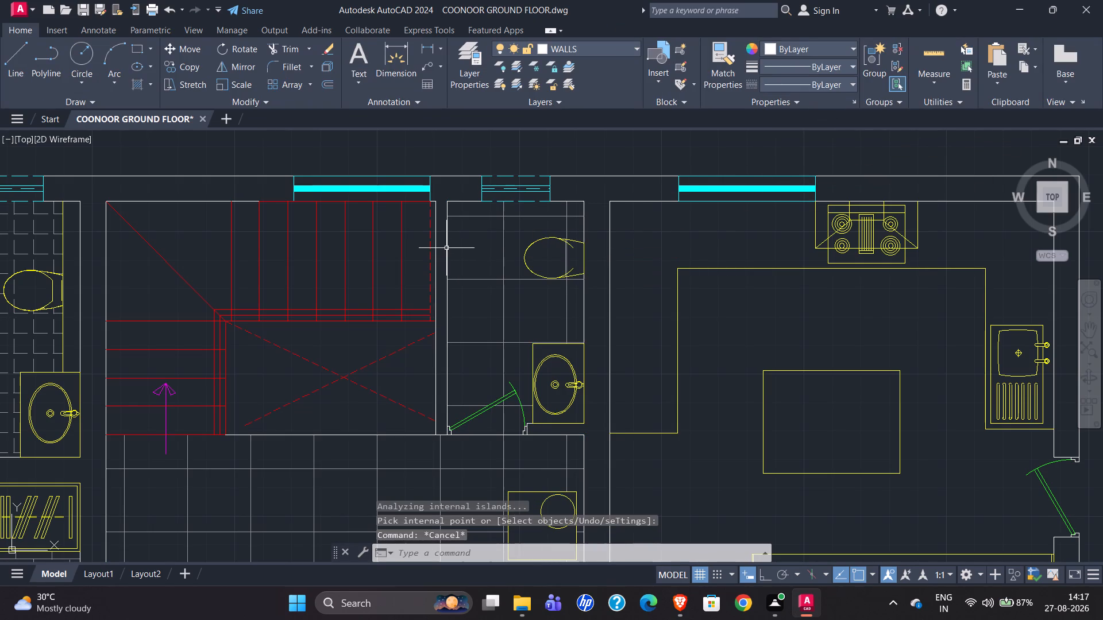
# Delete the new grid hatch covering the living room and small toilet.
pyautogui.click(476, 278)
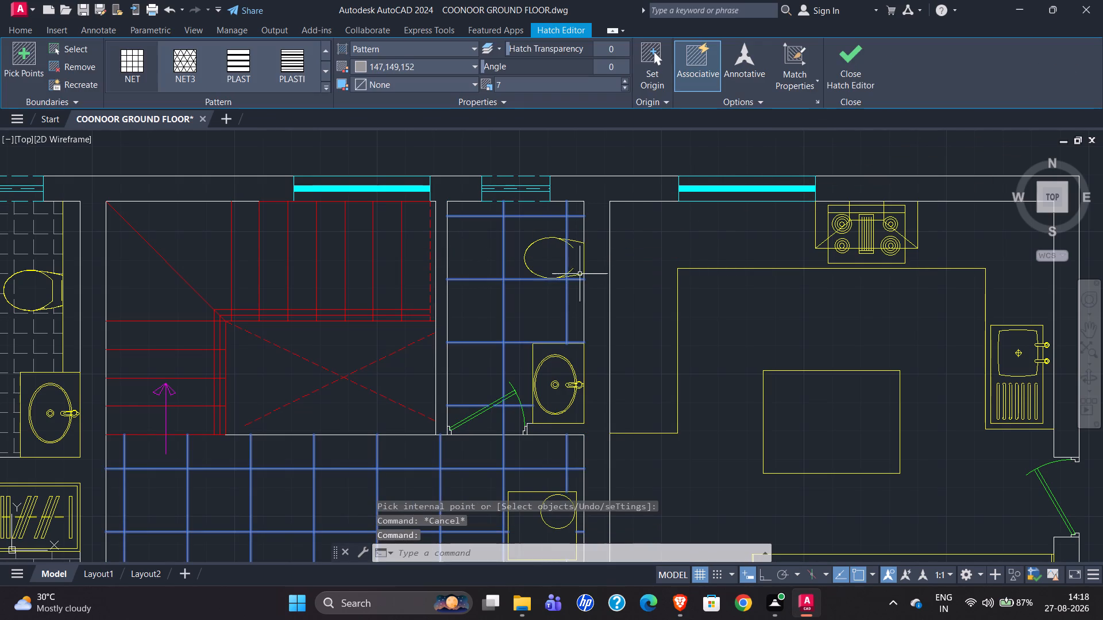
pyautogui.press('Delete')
# Join the small toilet's boundary wall lines with its two door jambs and the line across its door opening.
pyautogui.click(447, 252)
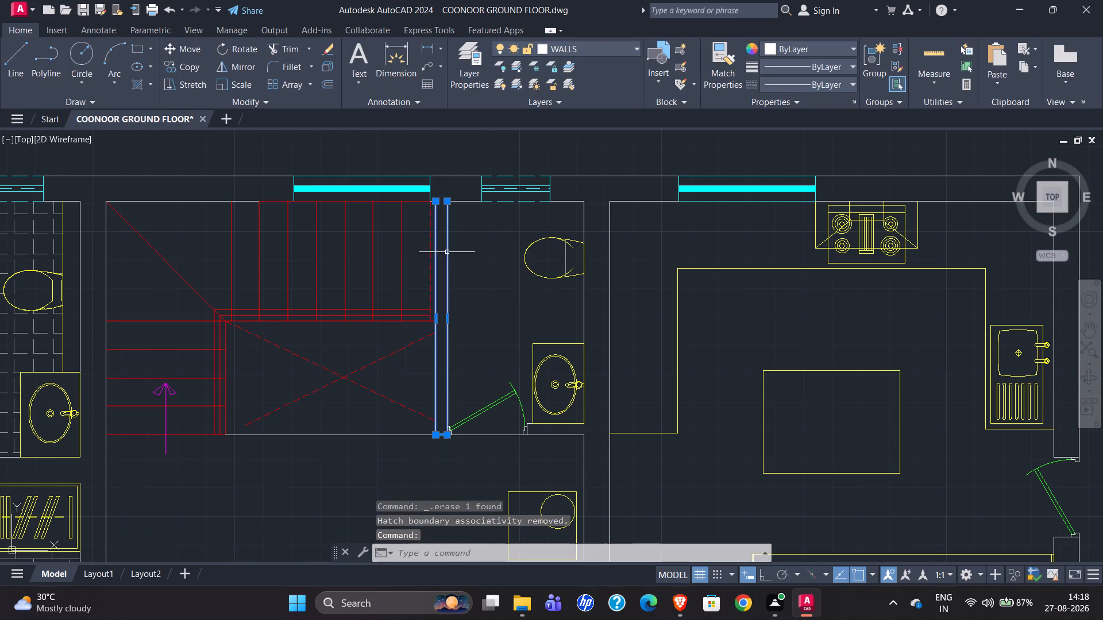
pyautogui.press('Escape')
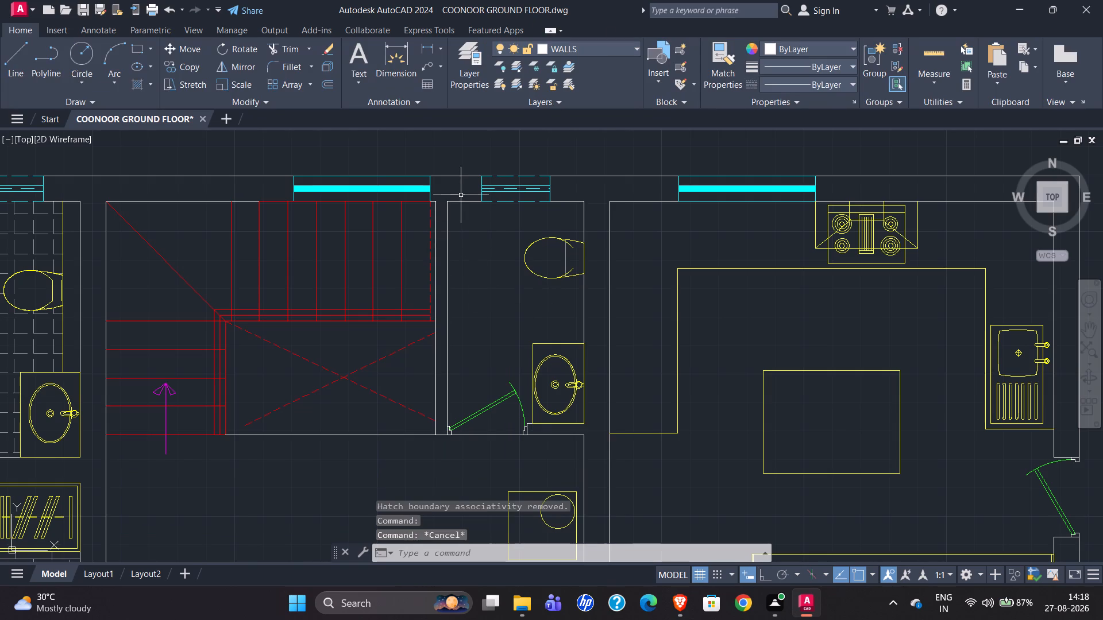
pyautogui.click(464, 204)
pyautogui.click(465, 203)
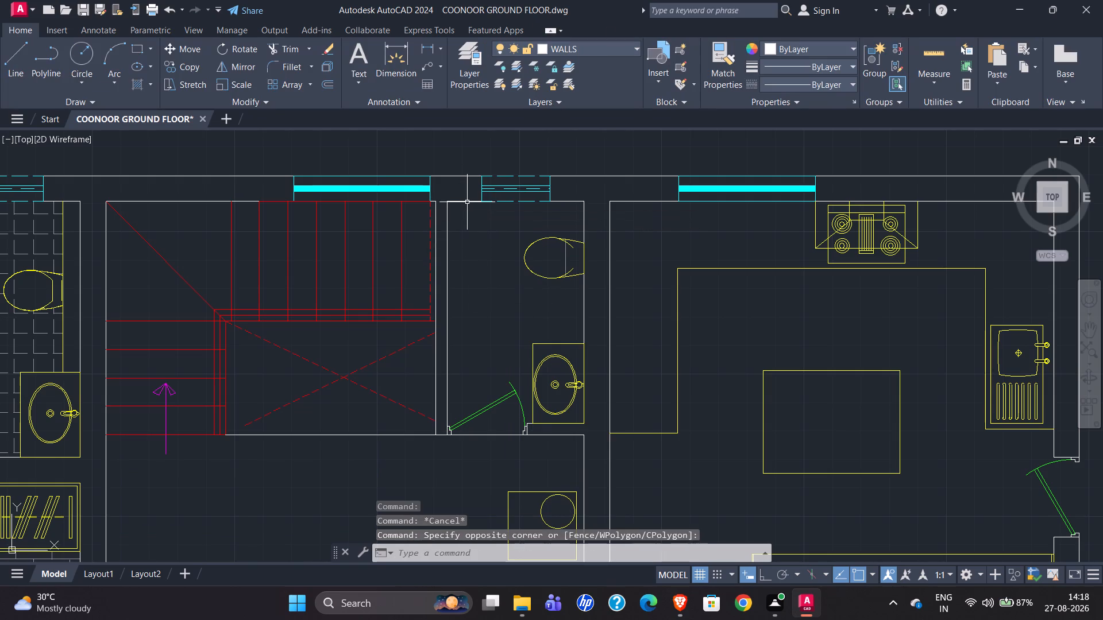
pyautogui.click(467, 202)
pyautogui.click(567, 203)
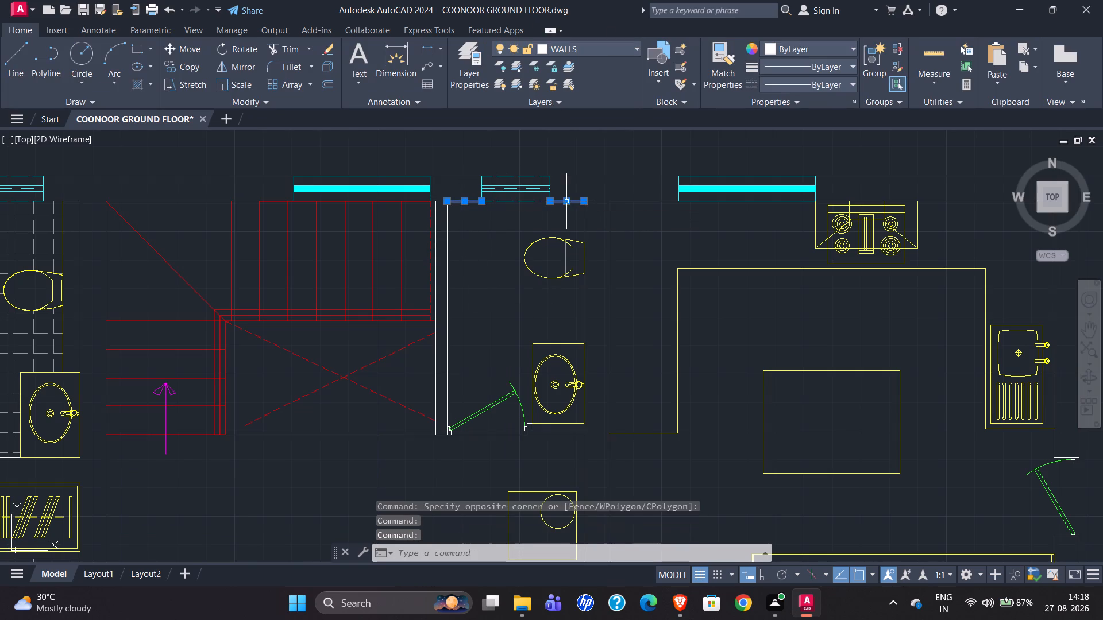
pyautogui.scroll(5, 484, 197)
pyautogui.scroll(2, 426, 270)
pyautogui.scroll(-2, 424, 265)
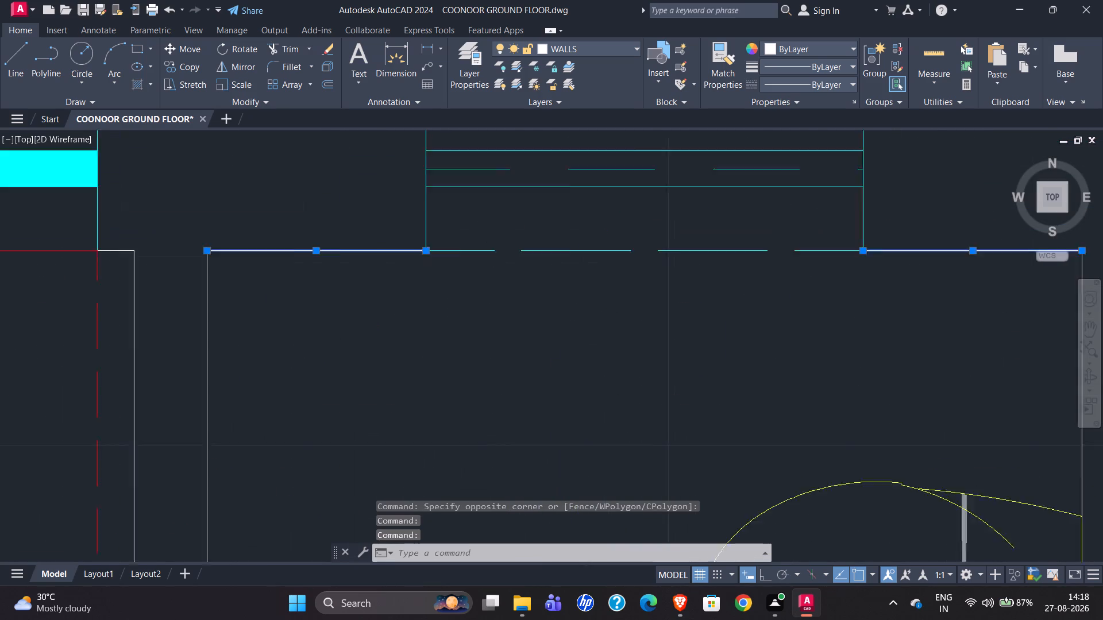
pyautogui.scroll(-6, 424, 265)
pyautogui.scroll(2, 406, 379)
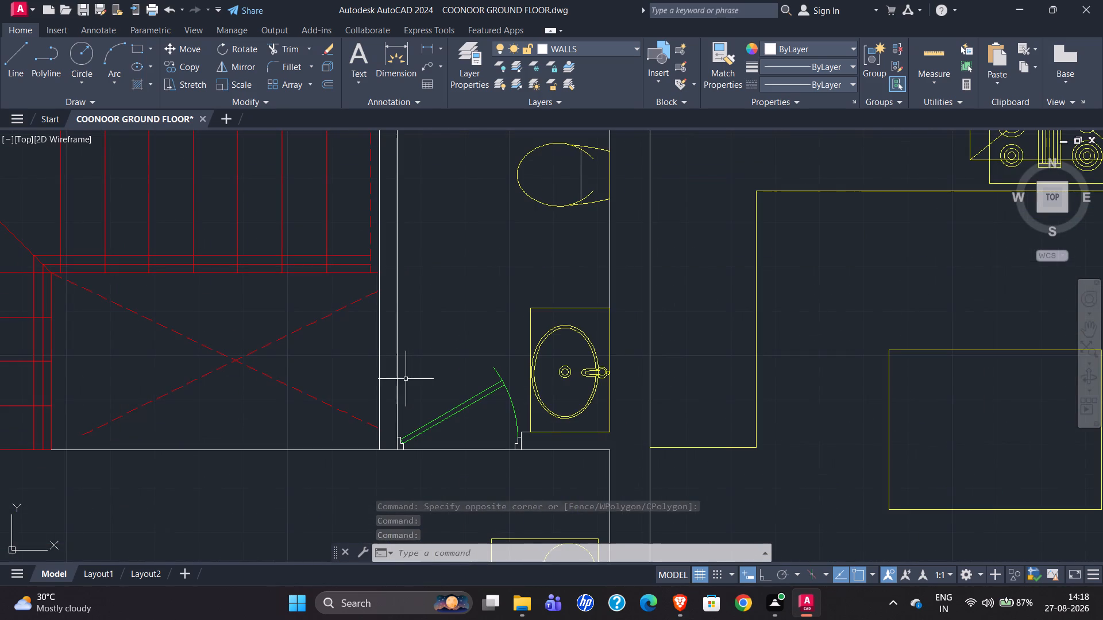
pyautogui.click(397, 355)
pyautogui.scroll(-1, 408, 350)
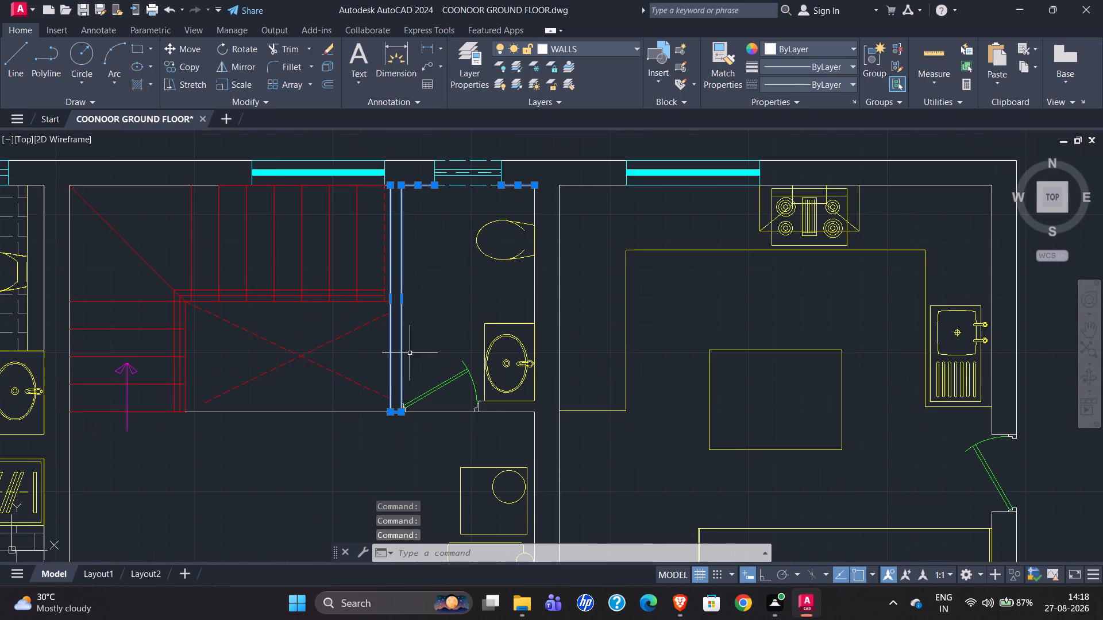
pyautogui.click(507, 412)
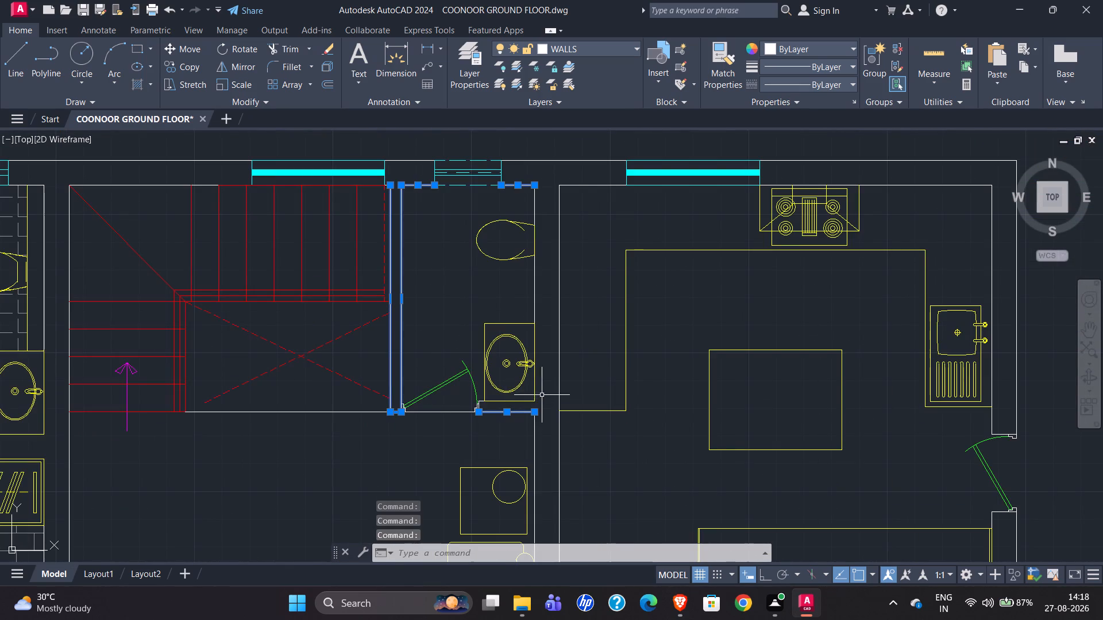
pyautogui.scroll(2, 476, 404)
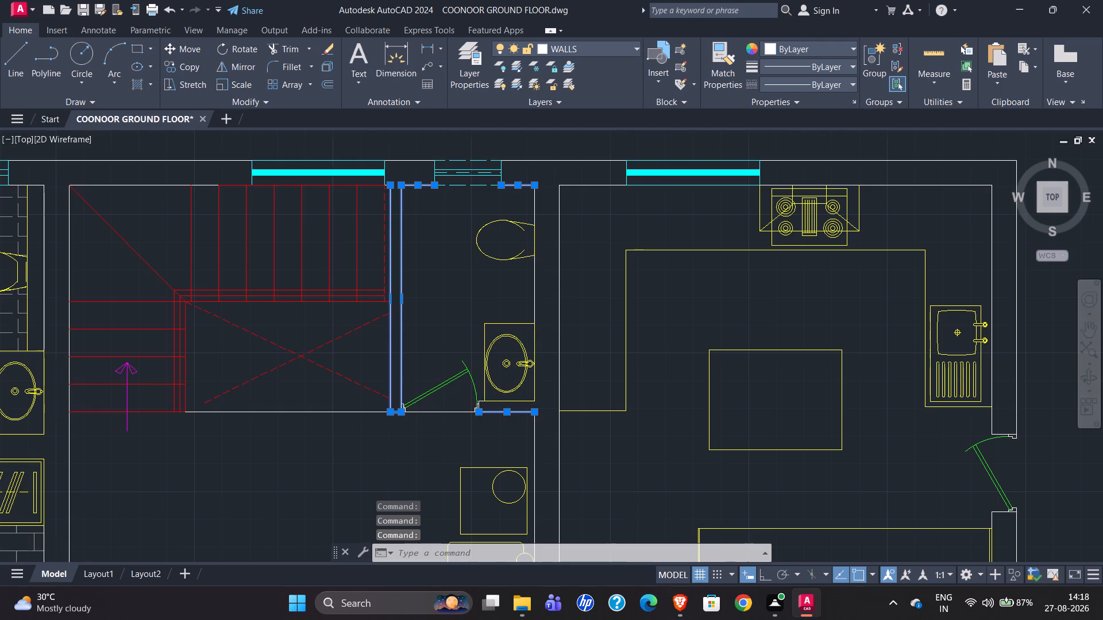
pyautogui.scroll(2, 476, 404)
pyautogui.click(477, 403)
pyautogui.scroll(-3, 462, 398)
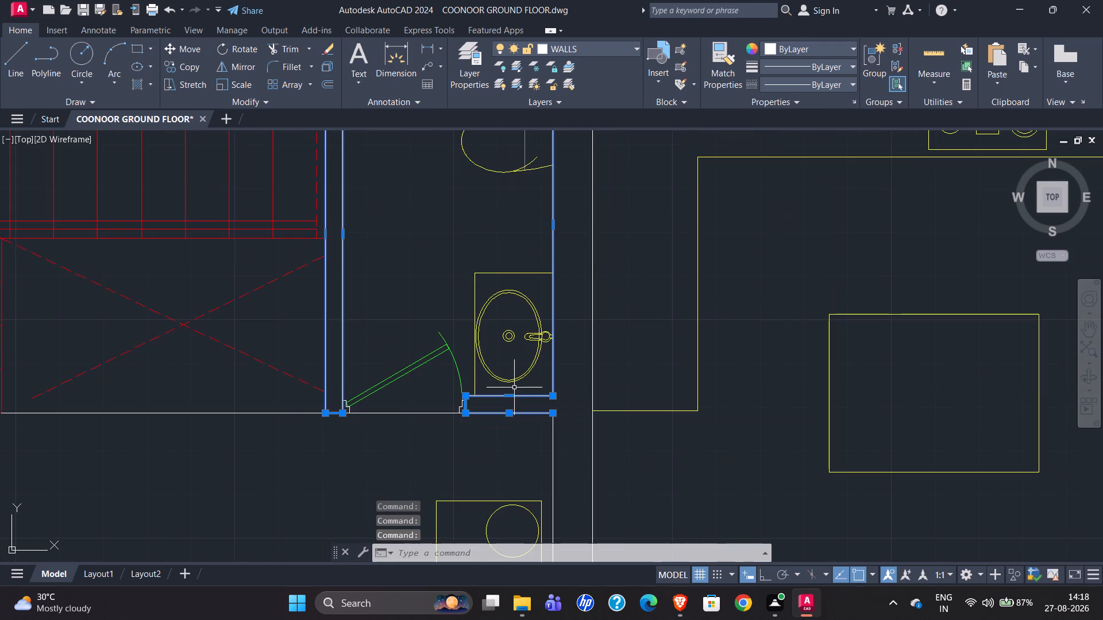
pyautogui.scroll(-2, 514, 387)
pyautogui.scroll(4, 436, 379)
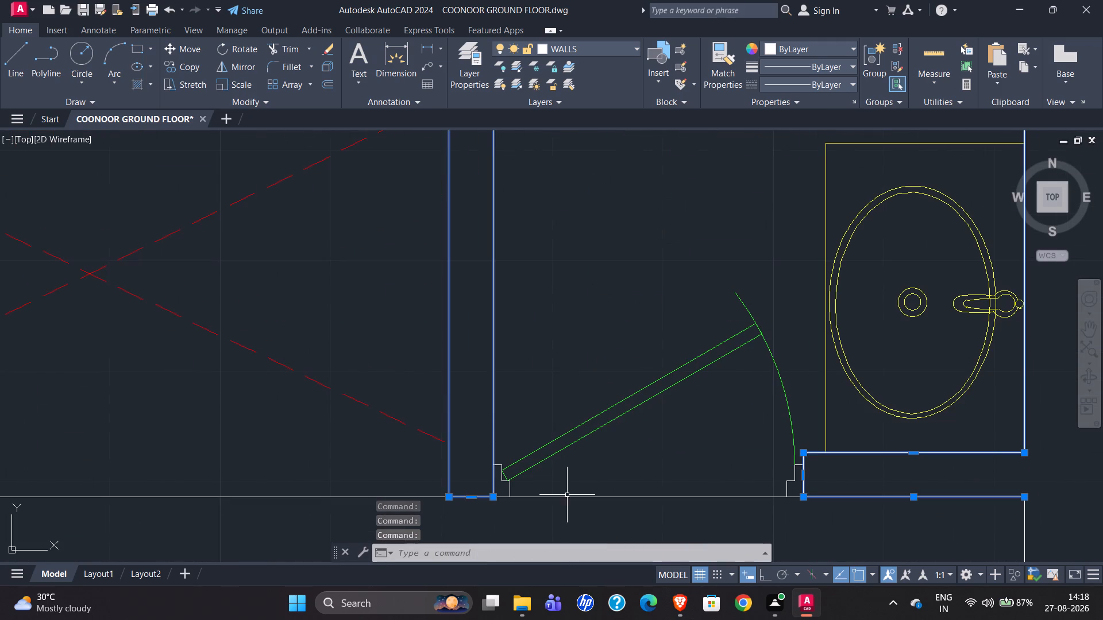
pyautogui.click(563, 498)
pyautogui.scroll(-1, 537, 396)
pyautogui.scroll(3, 593, 490)
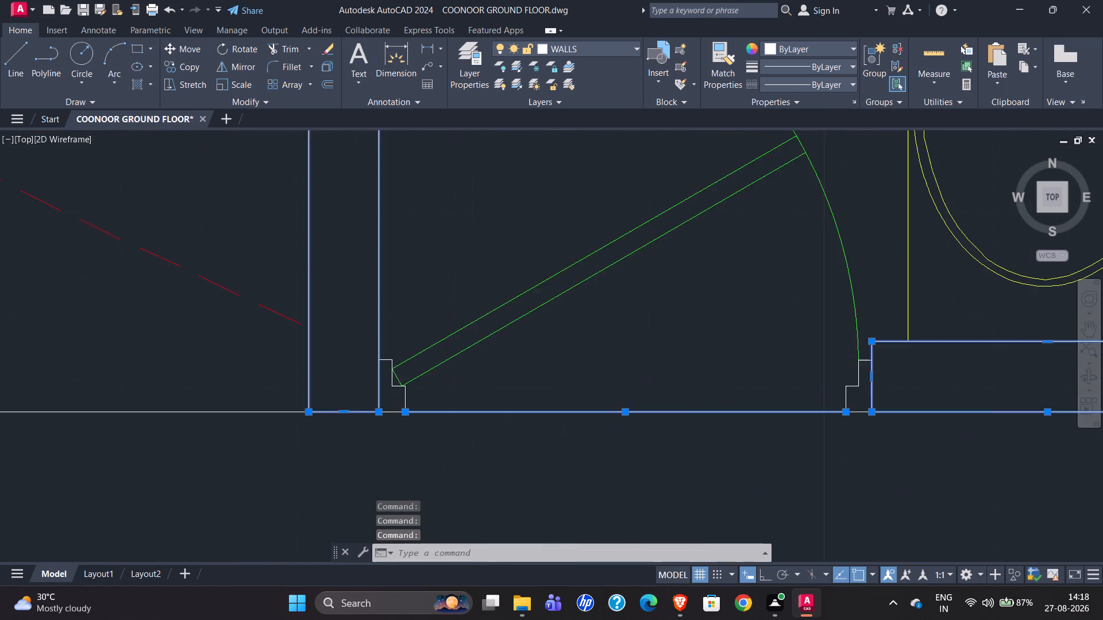
pyautogui.click(290, 333)
pyautogui.scroll(-1, 410, 346)
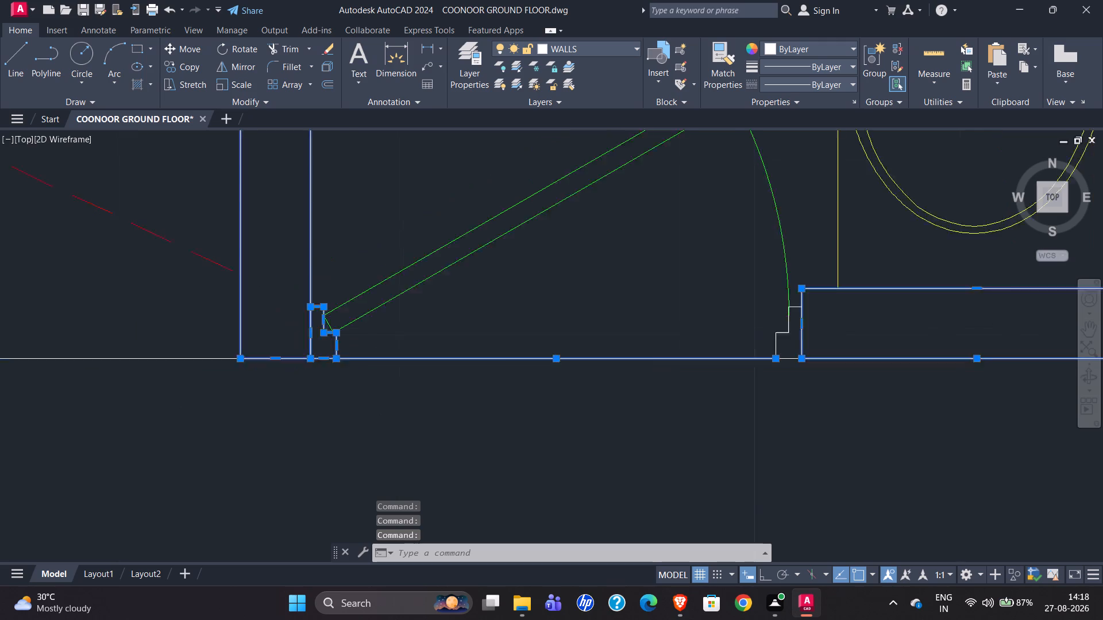
pyautogui.scroll(-1, 410, 347)
pyautogui.click(641, 341)
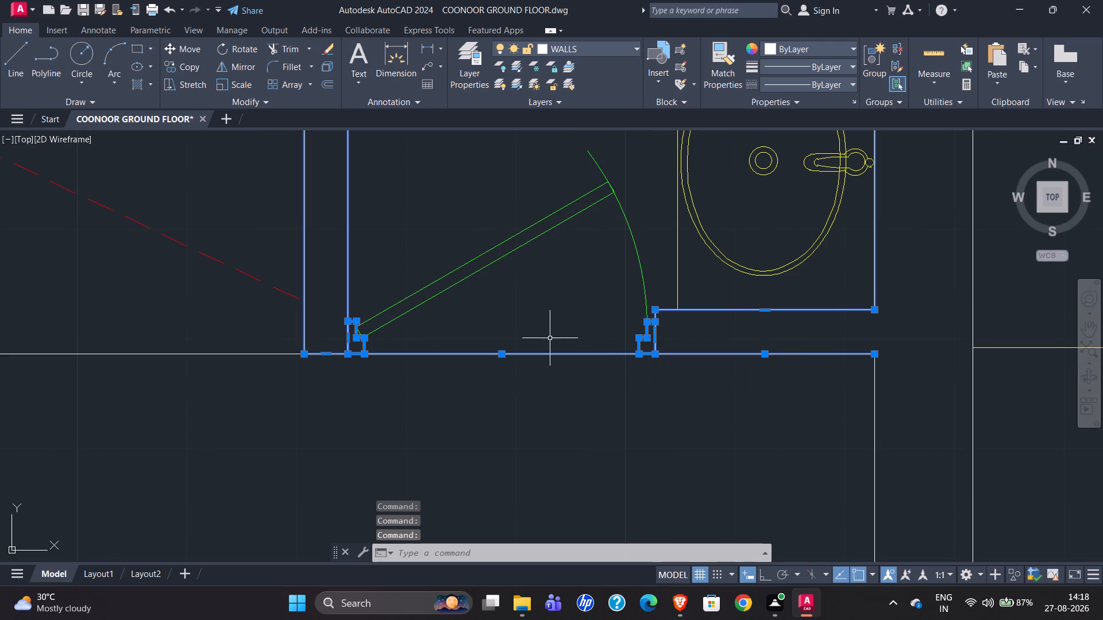
pyautogui.press('j')
pyautogui.press('Return')
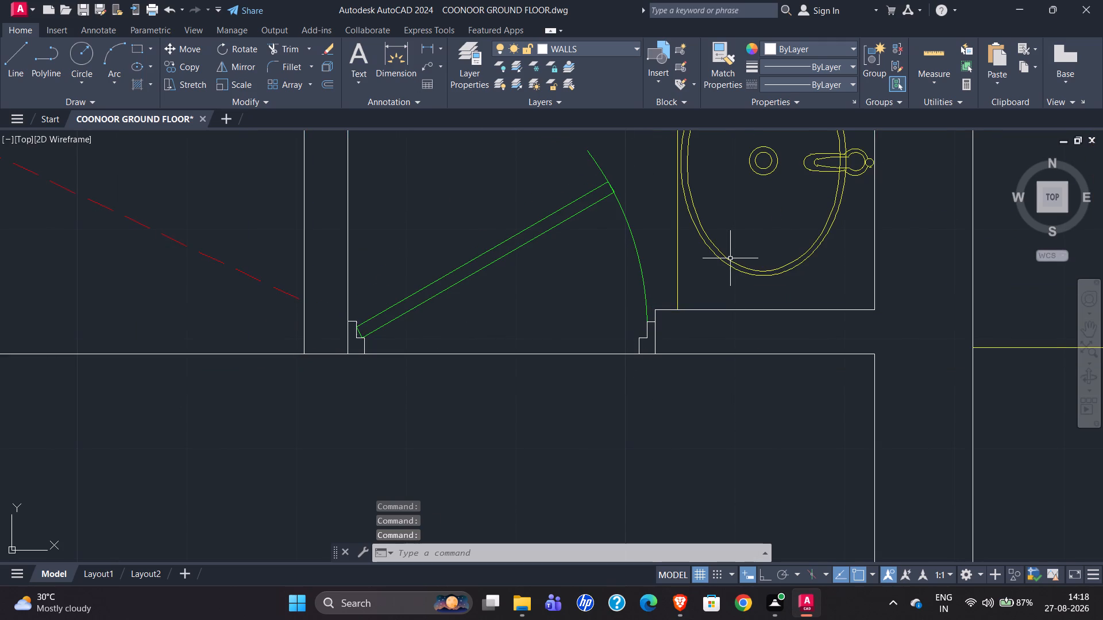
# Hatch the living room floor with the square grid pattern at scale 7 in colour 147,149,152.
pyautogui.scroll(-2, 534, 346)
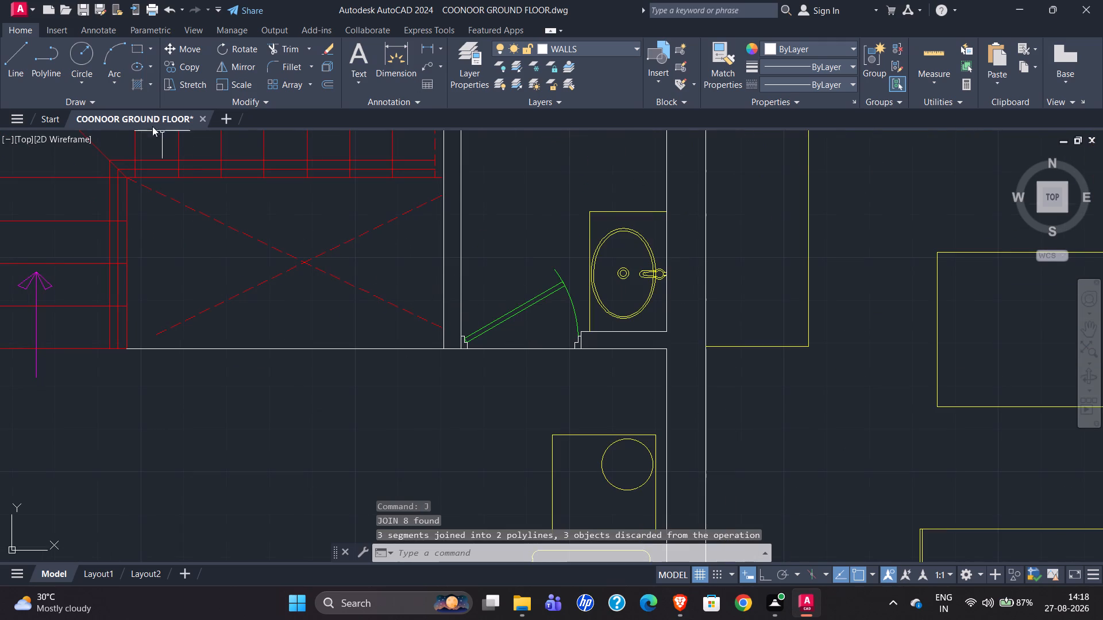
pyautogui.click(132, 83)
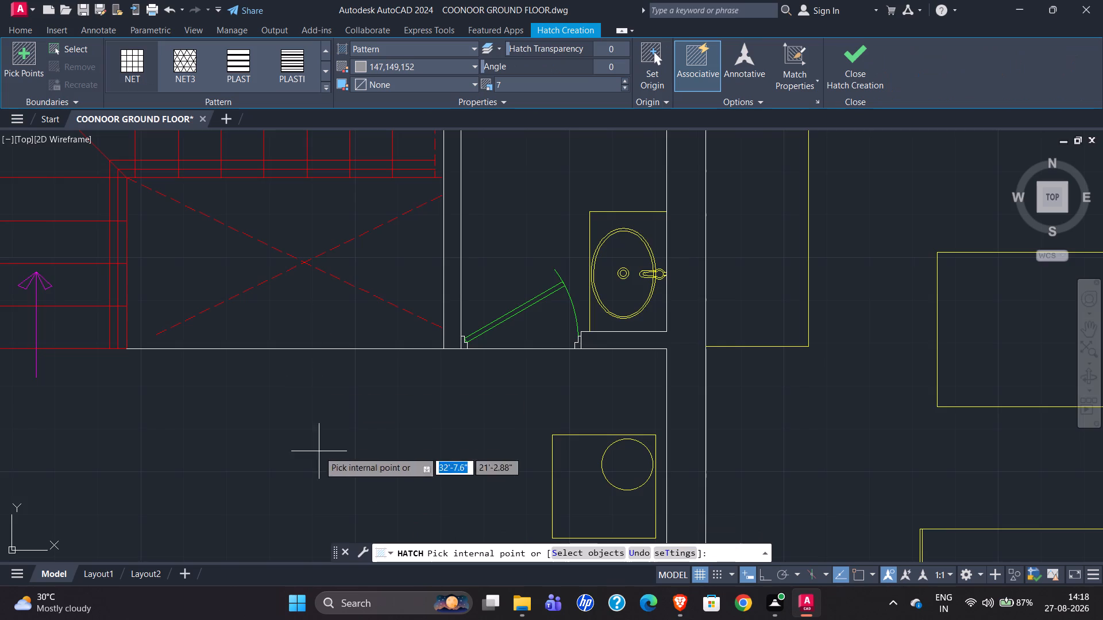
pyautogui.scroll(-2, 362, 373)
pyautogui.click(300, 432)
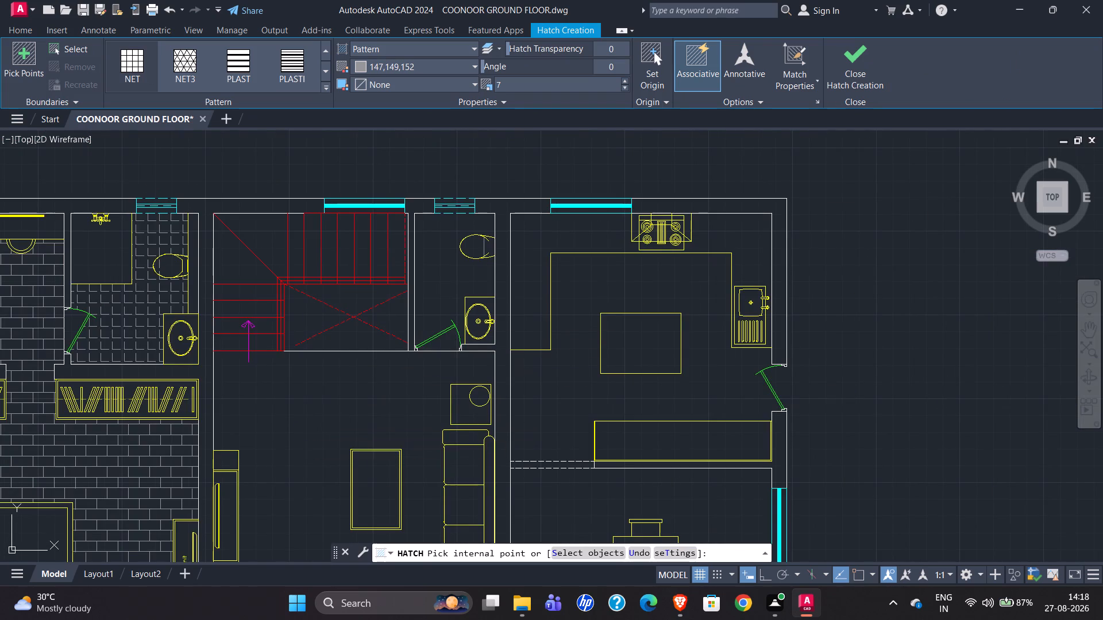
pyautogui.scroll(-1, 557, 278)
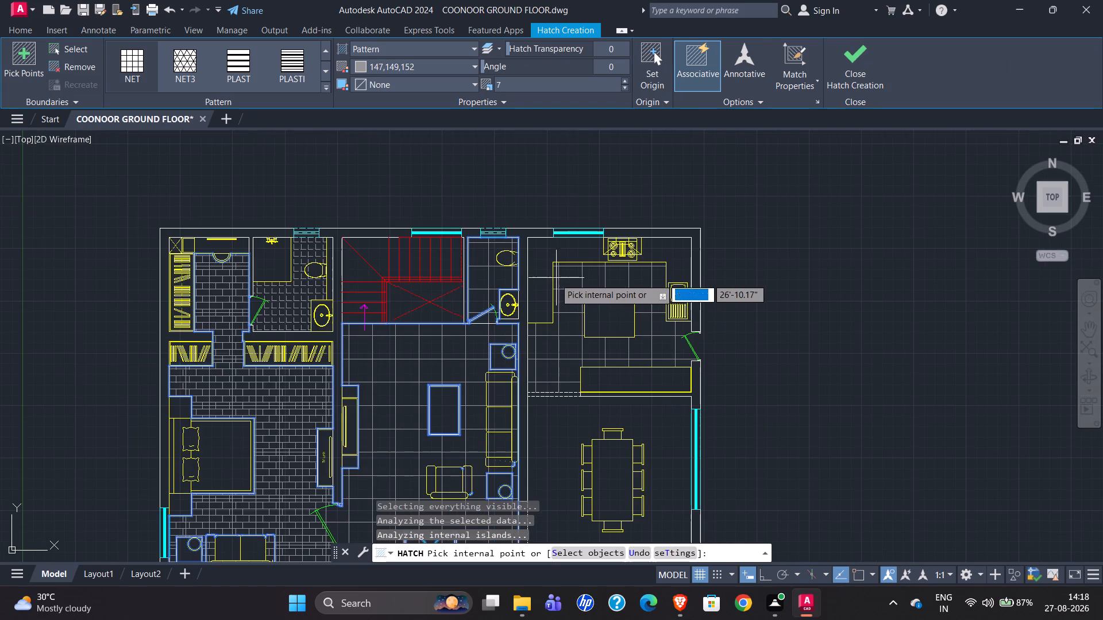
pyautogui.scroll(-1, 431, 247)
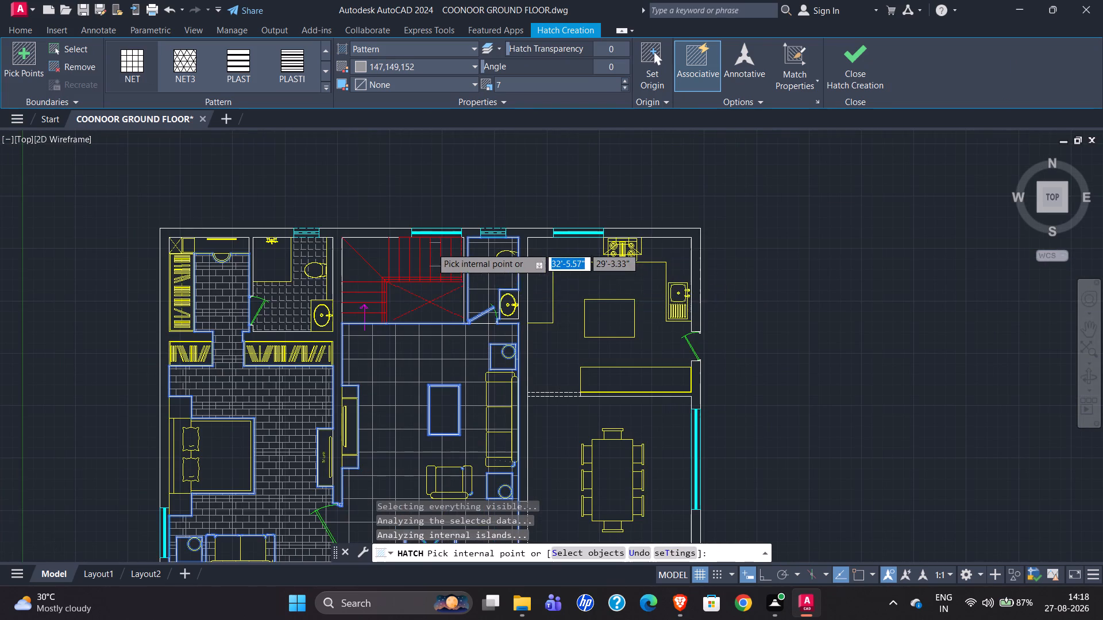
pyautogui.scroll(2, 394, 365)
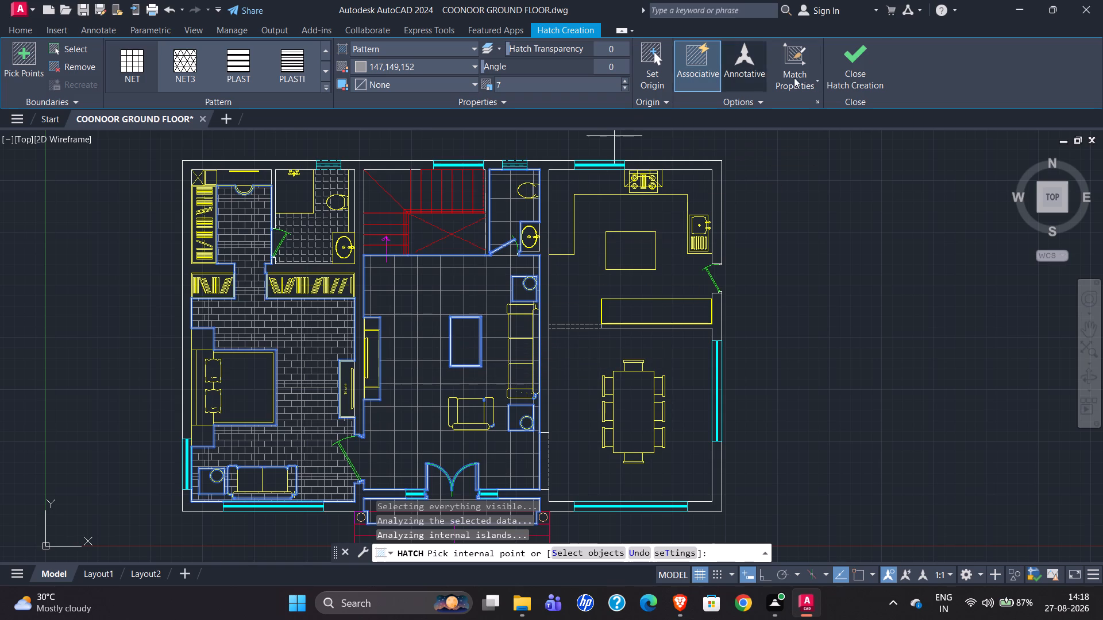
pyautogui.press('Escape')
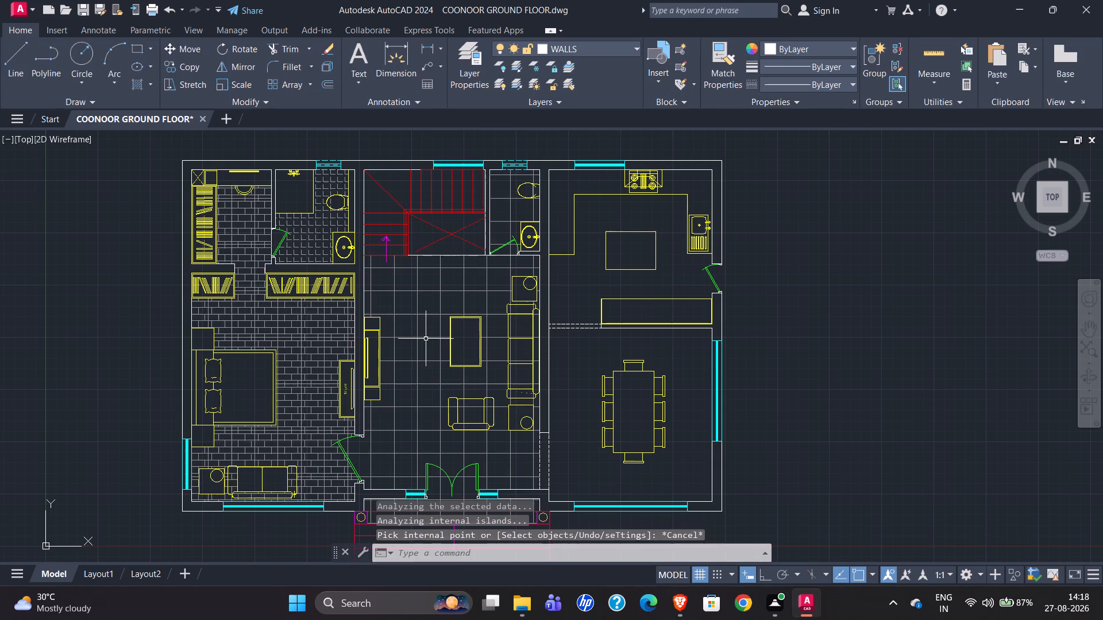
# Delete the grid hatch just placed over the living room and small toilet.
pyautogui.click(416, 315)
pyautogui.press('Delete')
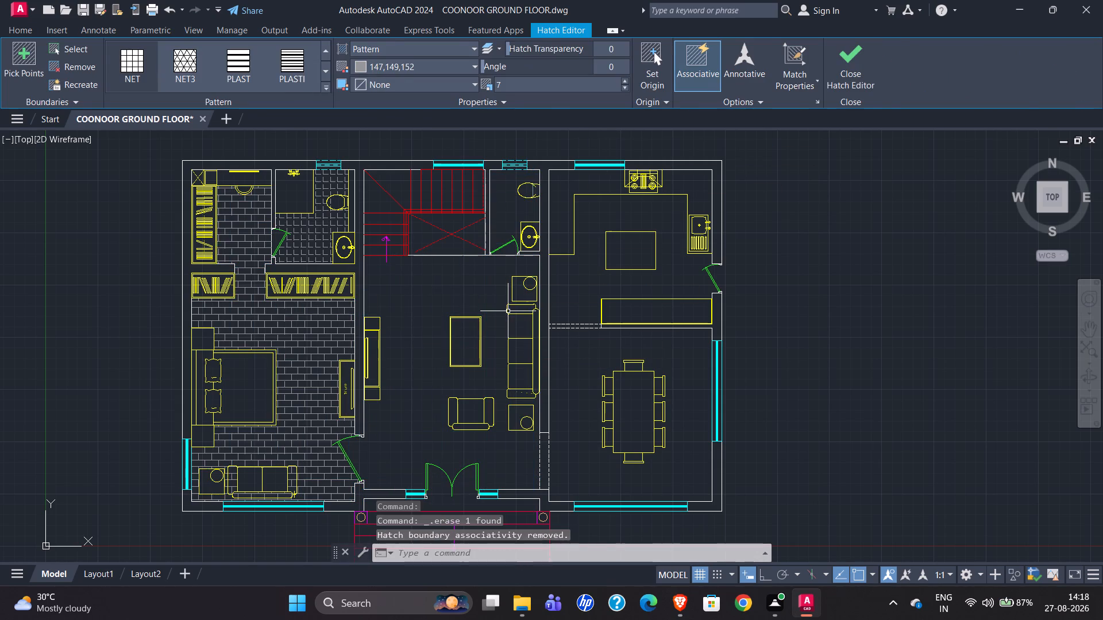
# Draw a line closing the bedroom door opening along the living room's wall face, between the wall corners beside the jambs.
pyautogui.scroll(-1, 496, 144)
pyautogui.scroll(4, 423, 348)
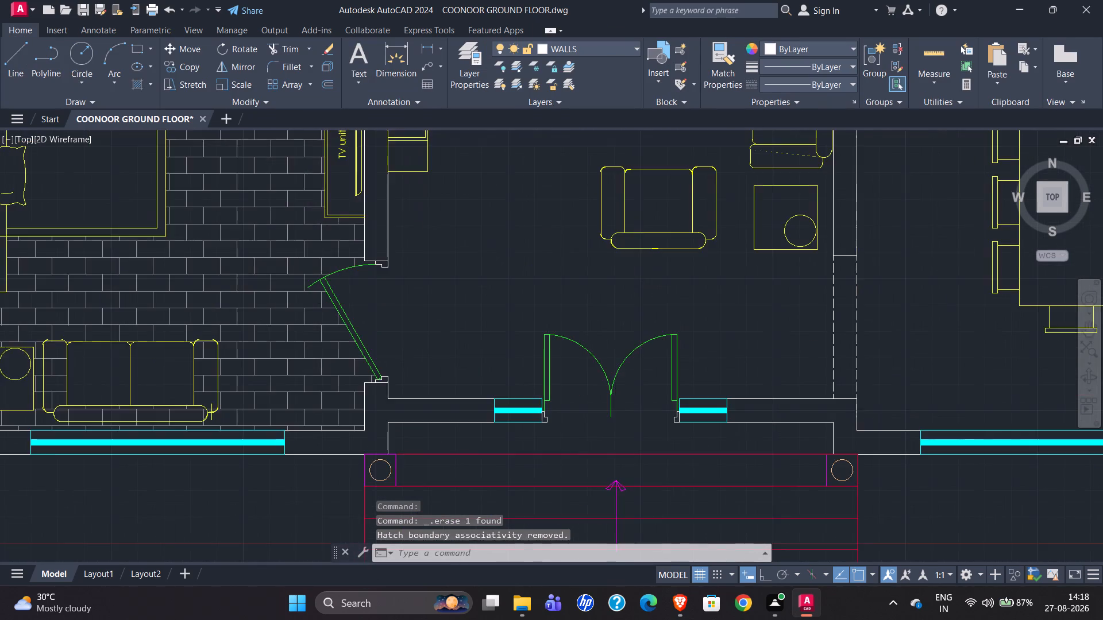
pyautogui.click(17, 45)
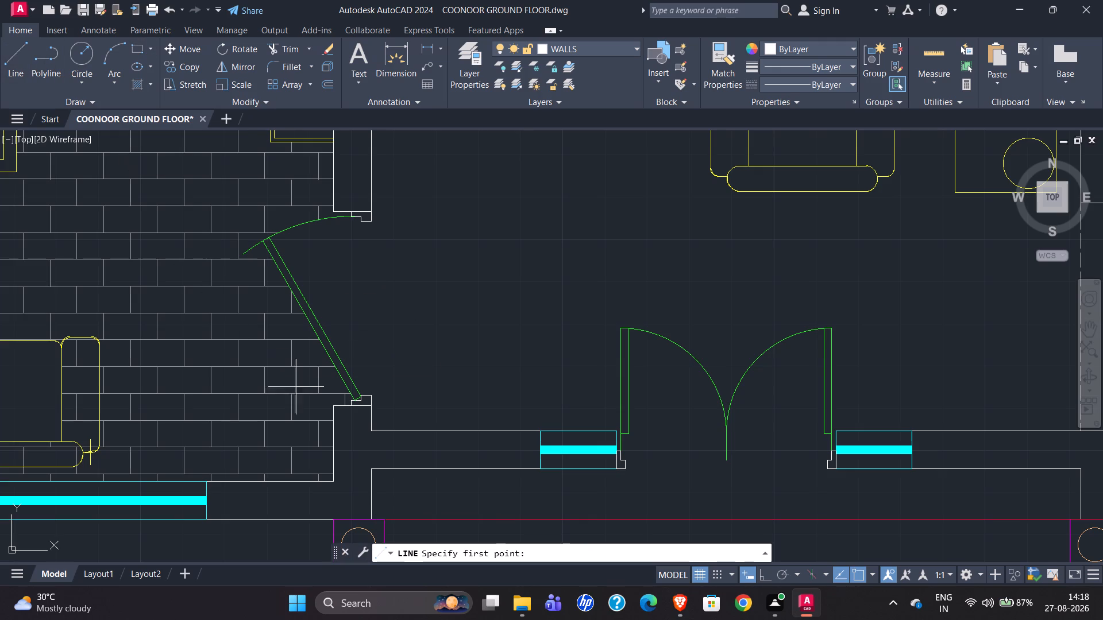
pyautogui.moveTo(370, 429); pyautogui.dragTo(372, 418)
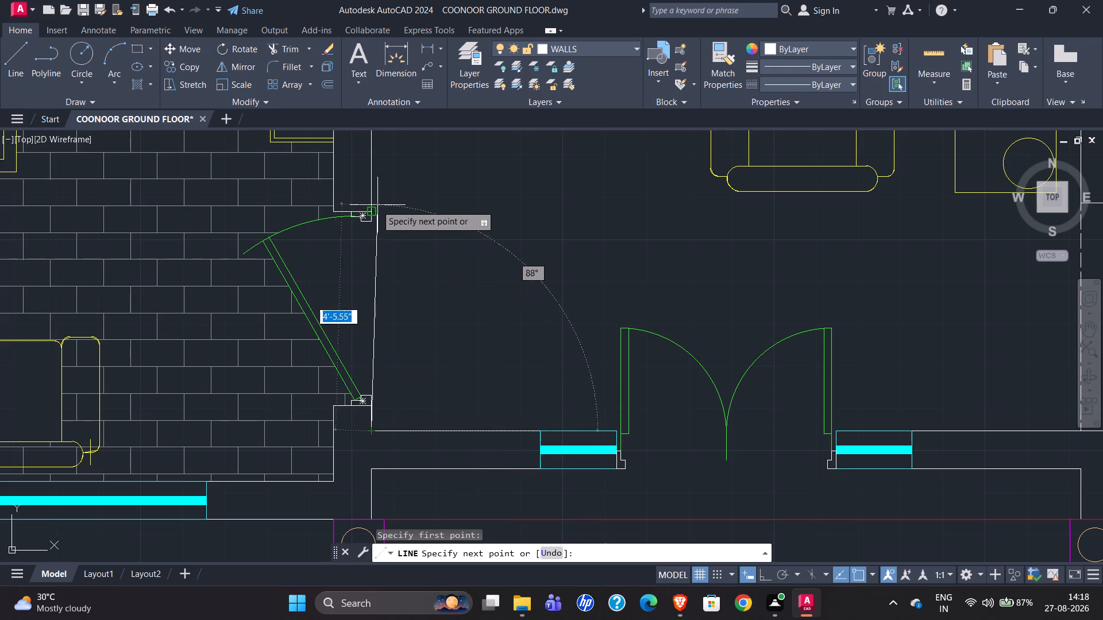
pyautogui.click(373, 212)
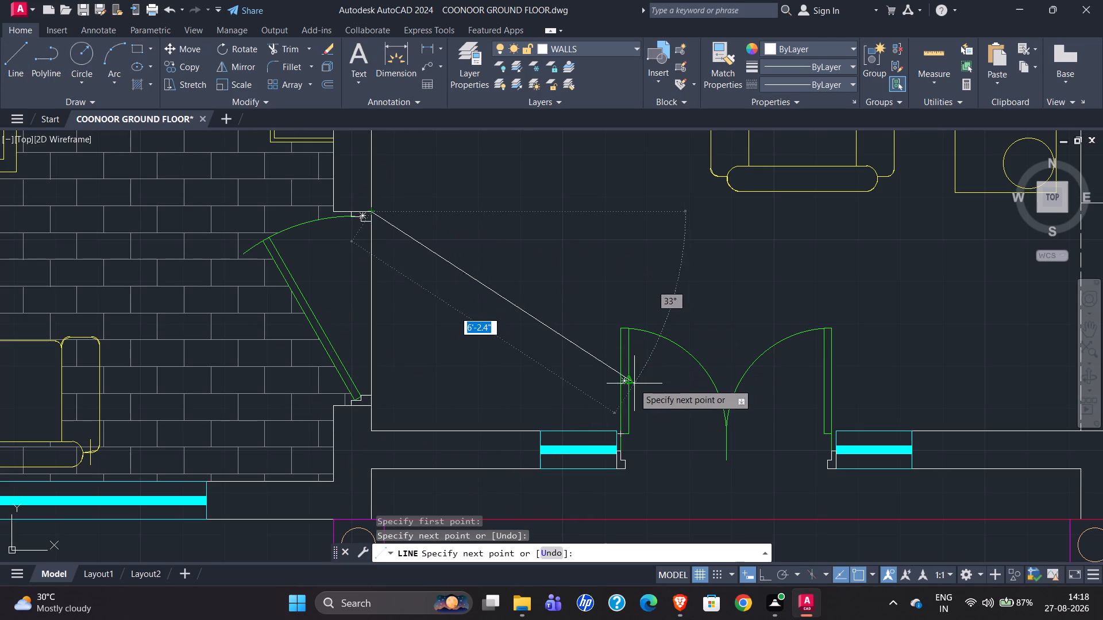
pyautogui.press('Escape')
# Delete the short line across the small toilet's door opening.
pyautogui.scroll(-4, 372, 418)
pyautogui.scroll(5, 391, 296)
pyautogui.click(569, 381)
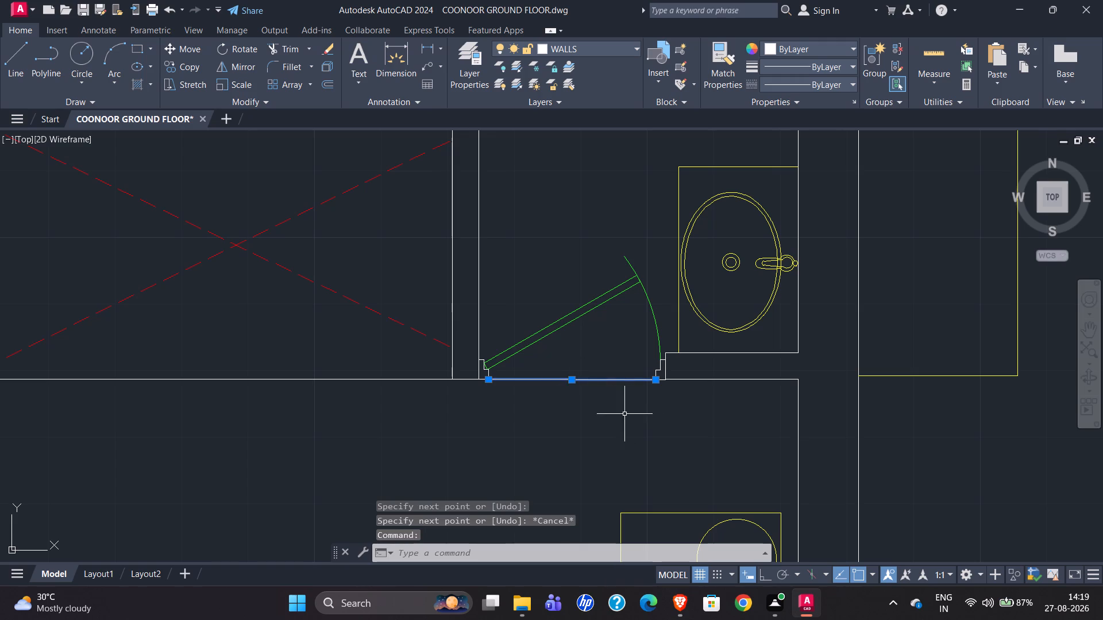
pyautogui.press('Delete')
# Draw a line along the living room side of the small toilet, from the kitchen-side wall corner across the door opening to the stair-side wall.
pyautogui.click(4, 56)
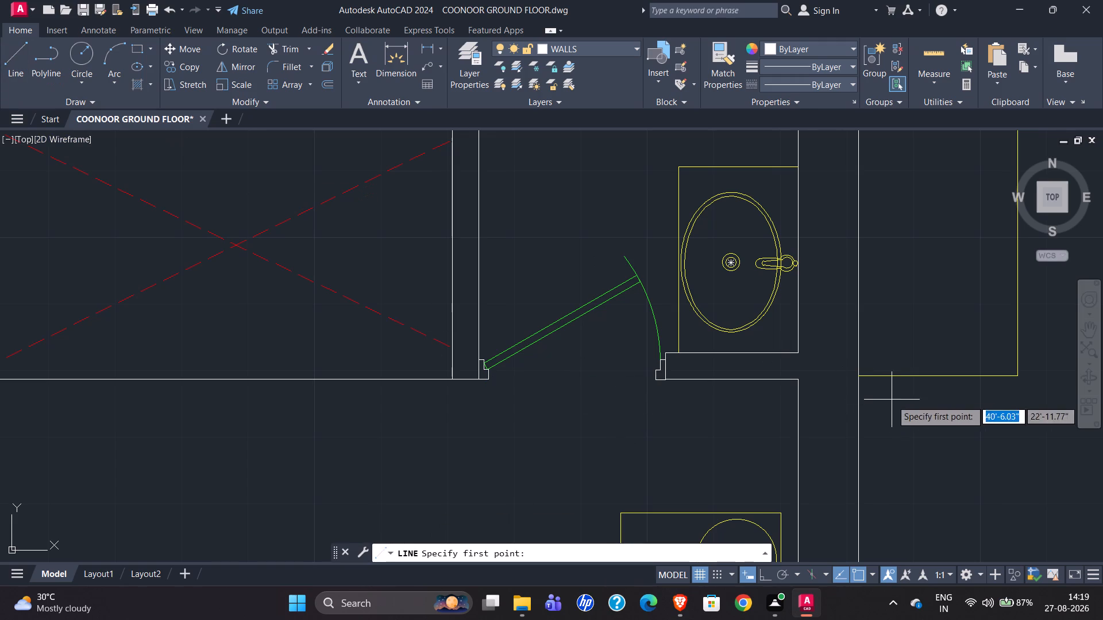
pyautogui.click(798, 381)
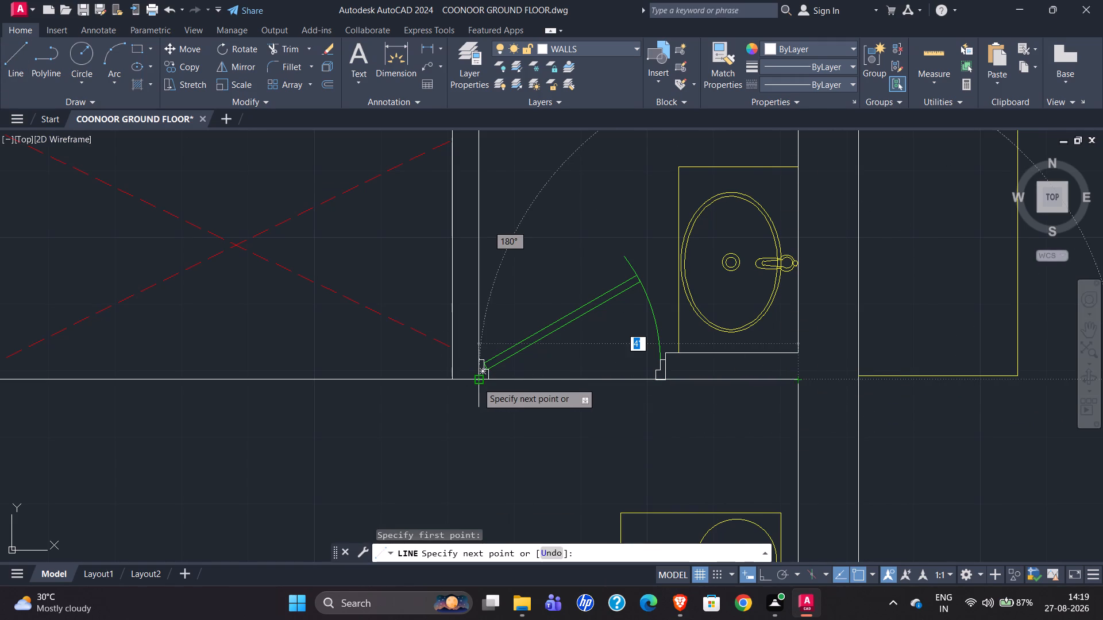
pyautogui.click(477, 382)
pyautogui.press('Escape')
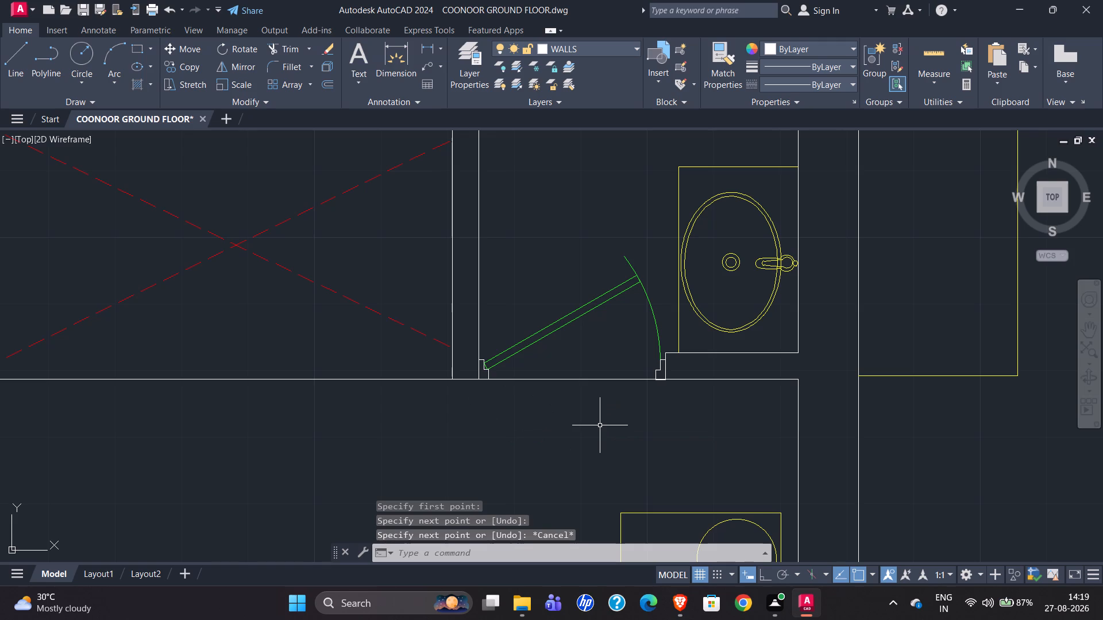
# Draw a line closing the main entrance's double-door opening along the living room's inner wall face, between the two side windows' inner corners.
pyautogui.scroll(-3, 642, 196)
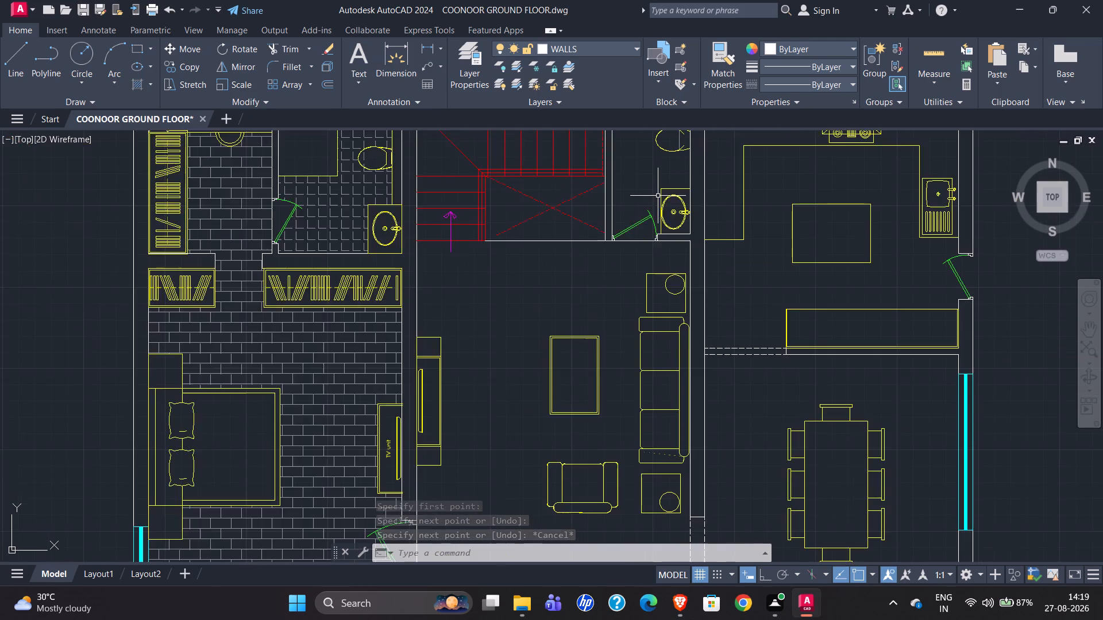
pyautogui.scroll(-2, 661, 200)
pyautogui.scroll(2, 601, 363)
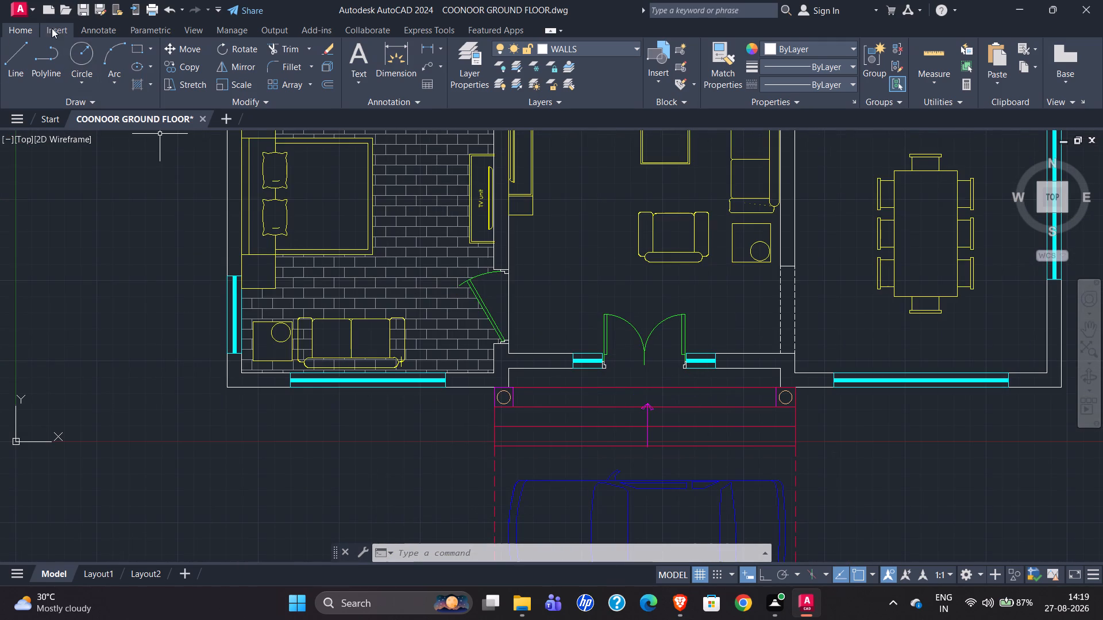
pyautogui.click(20, 68)
pyautogui.scroll(4, 623, 368)
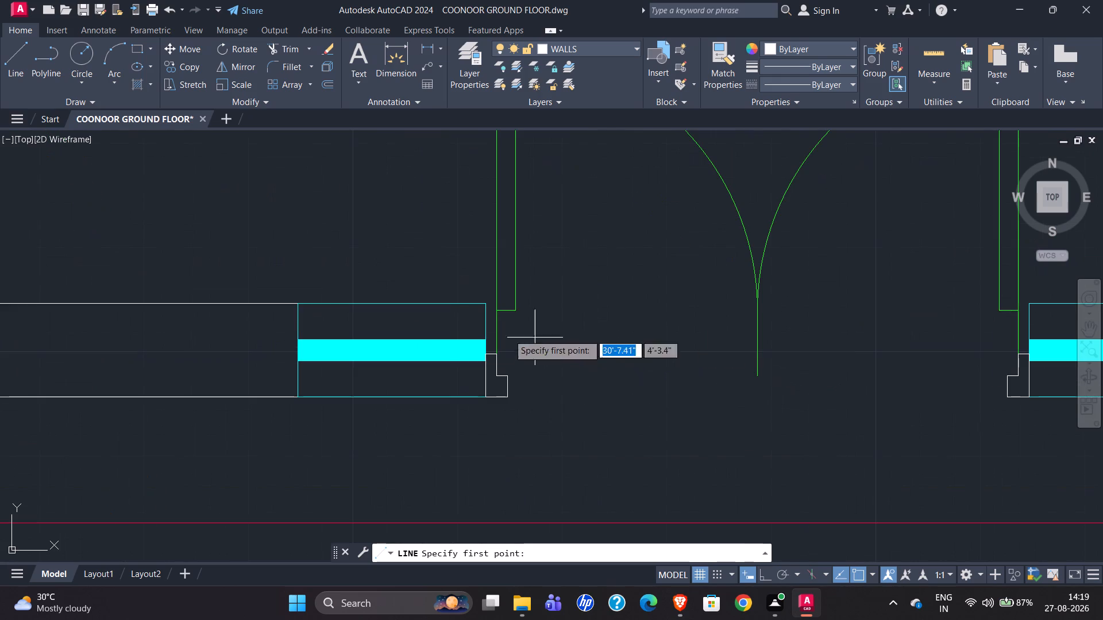
pyautogui.click(486, 305)
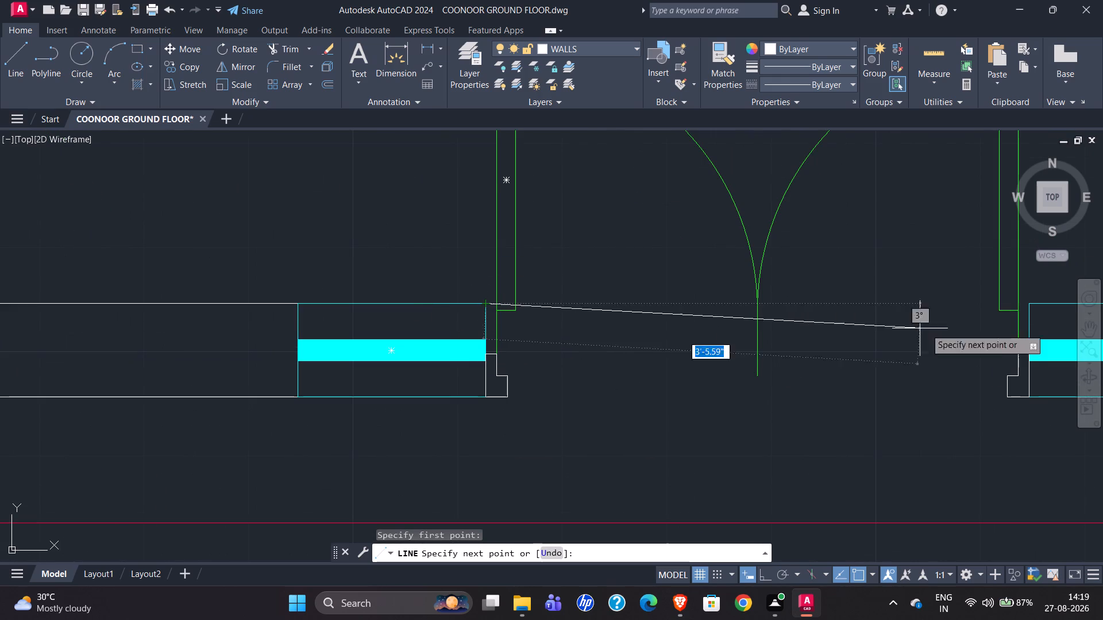
pyautogui.click(1033, 304)
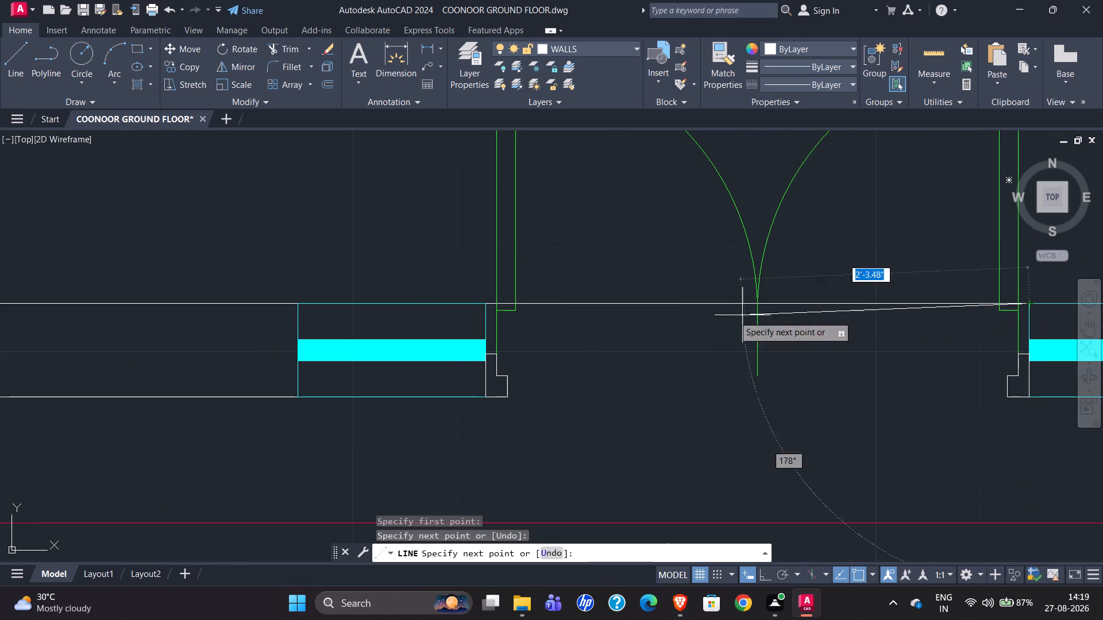
pyautogui.press('Escape')
# Hatch the living room floor with the square grid pattern at scale 7 in colour 147,149,152.
pyautogui.scroll(-4, 452, 323)
pyautogui.scroll(-2, 560, 375)
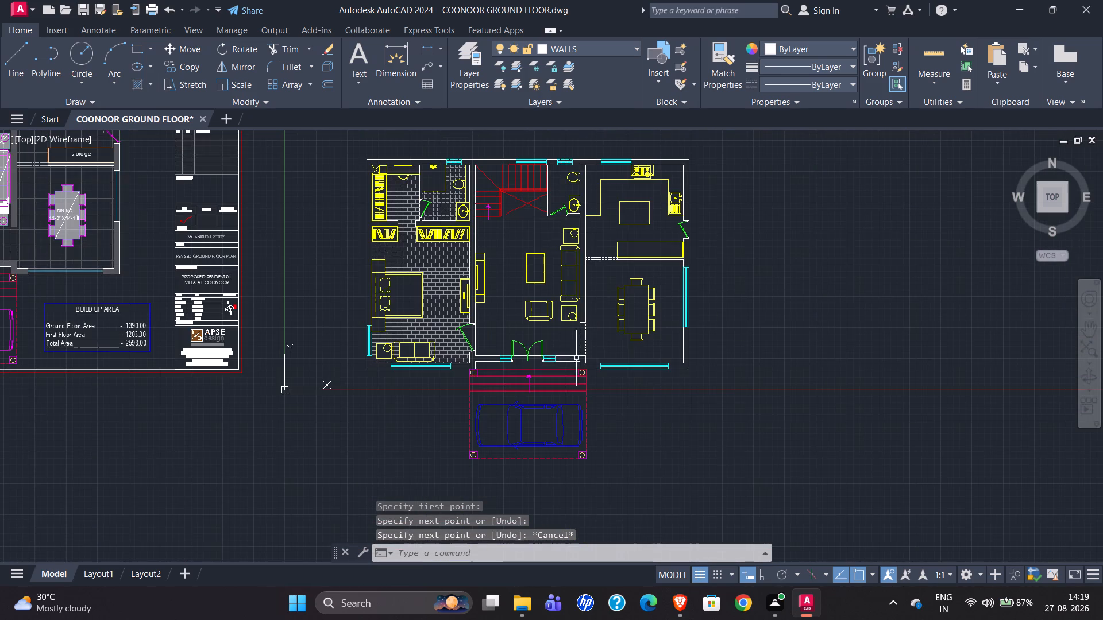
pyautogui.scroll(1, 568, 312)
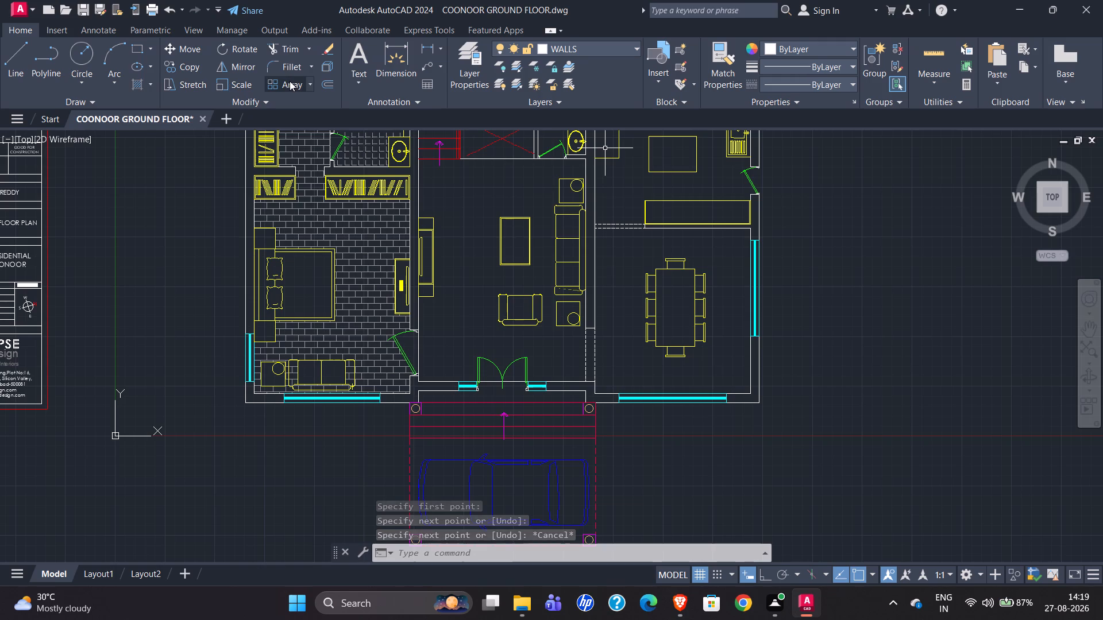
pyautogui.click(132, 87)
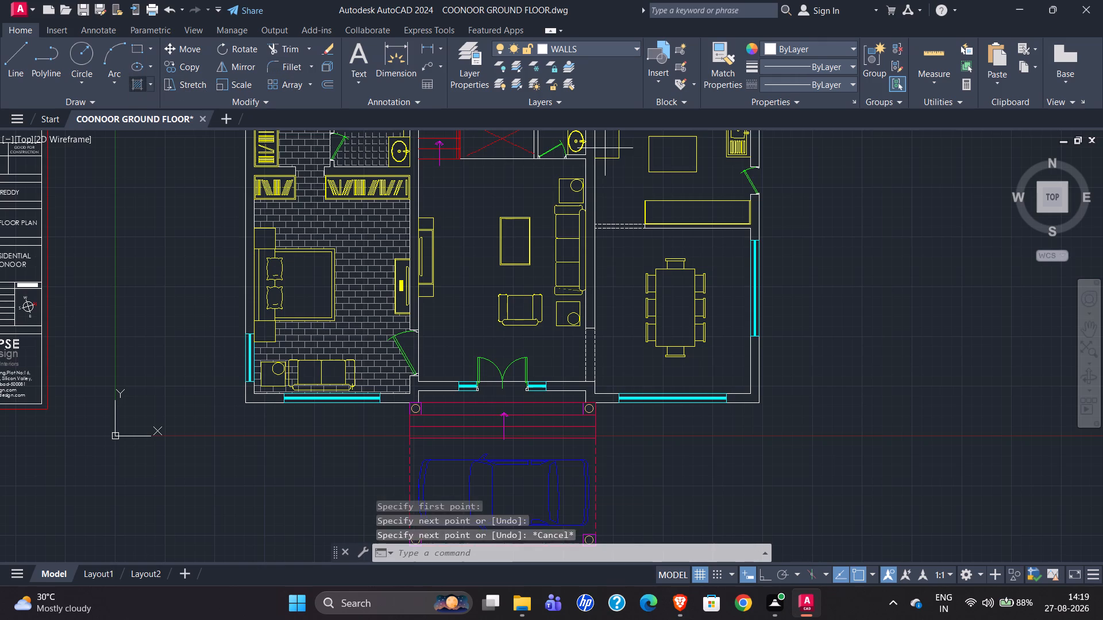
pyautogui.click(474, 271)
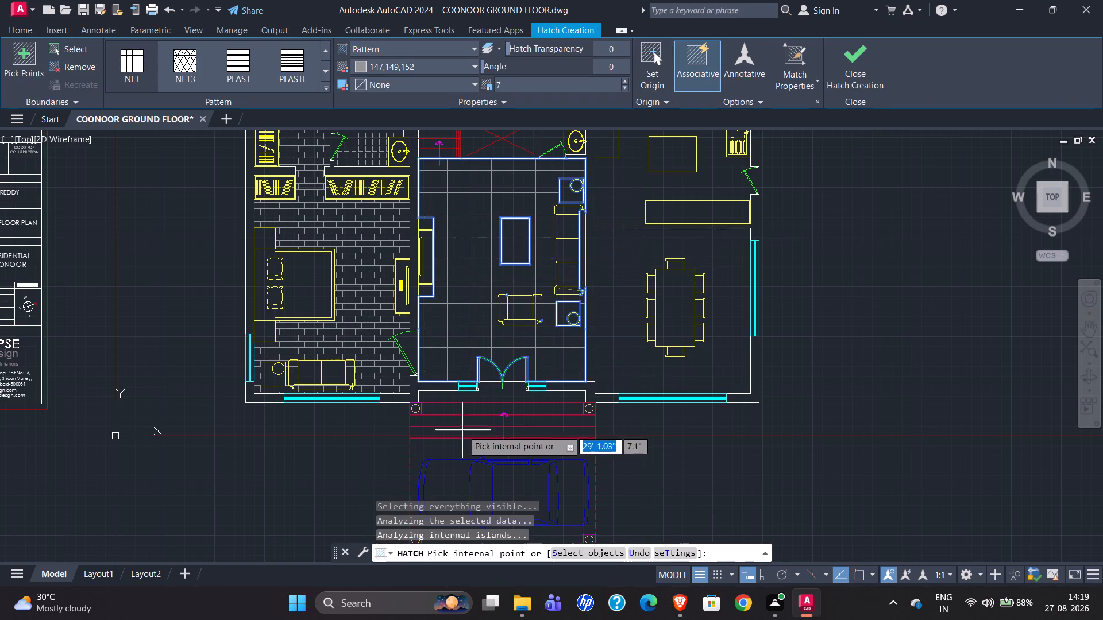
pyautogui.scroll(-1, 462, 431)
pyautogui.click(839, 75)
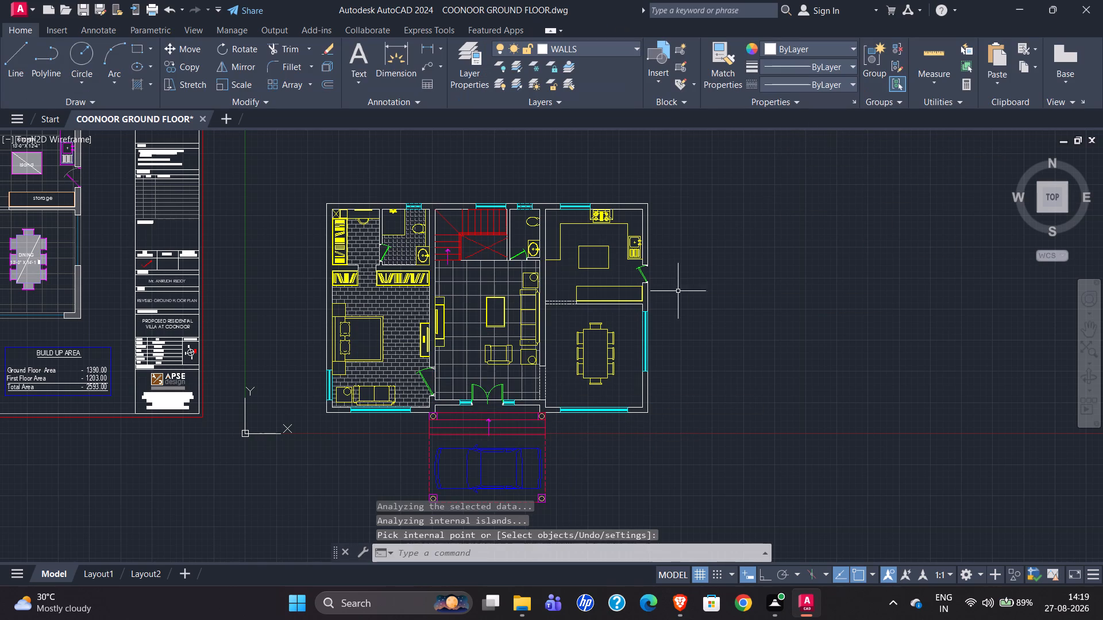
# Inspect the hatch settings of the living room and bedroom floors and review the plan.
pyautogui.scroll(4, 505, 269)
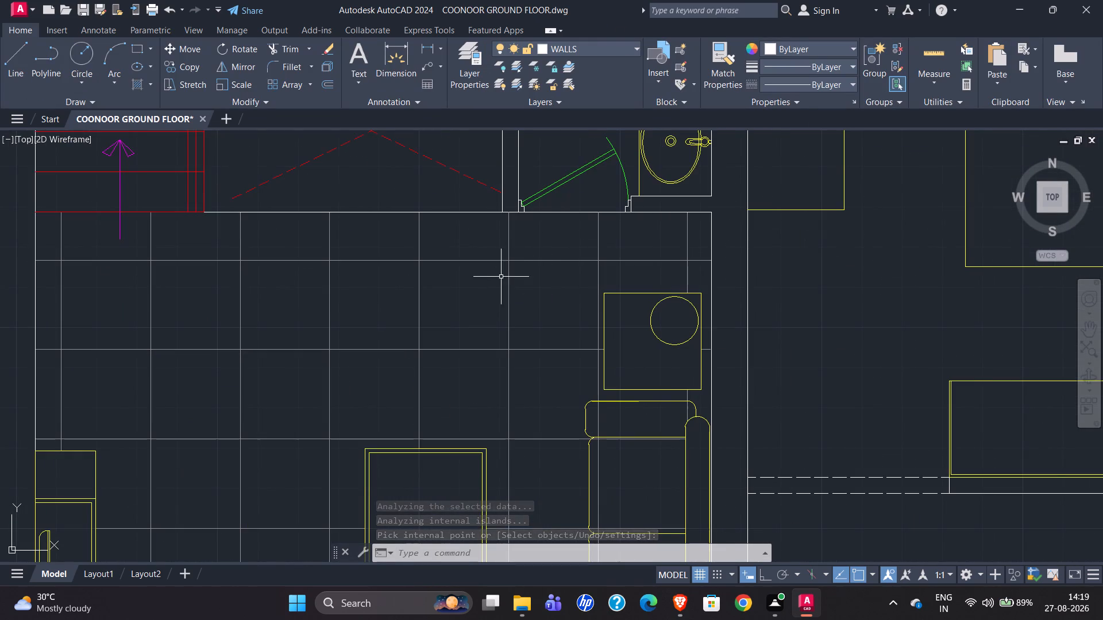
pyautogui.click(507, 262)
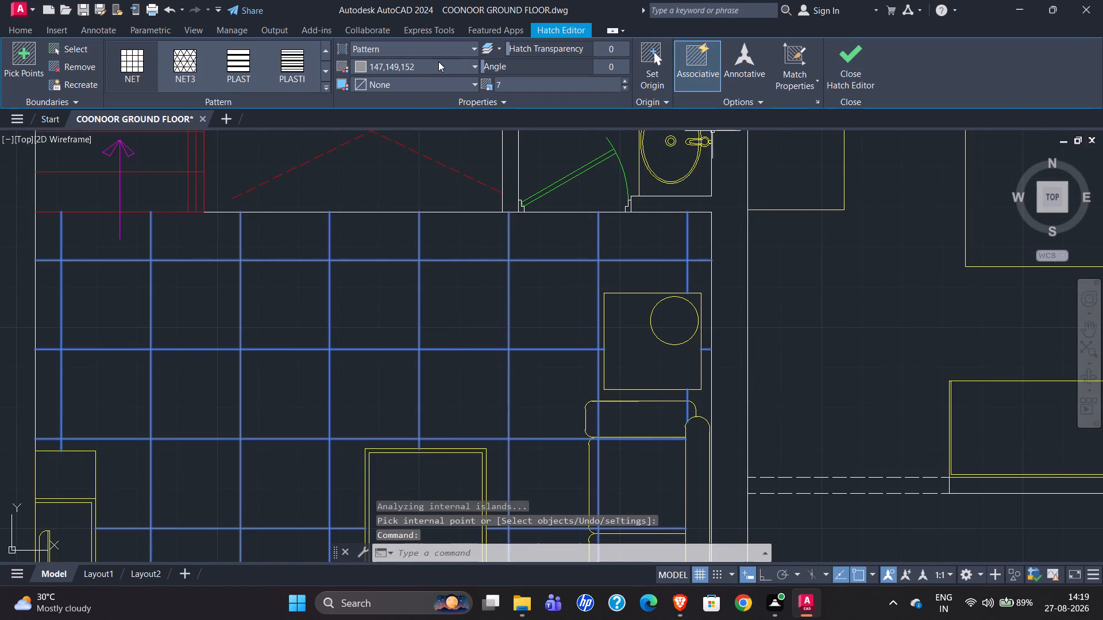
pyautogui.scroll(-1, 544, 170)
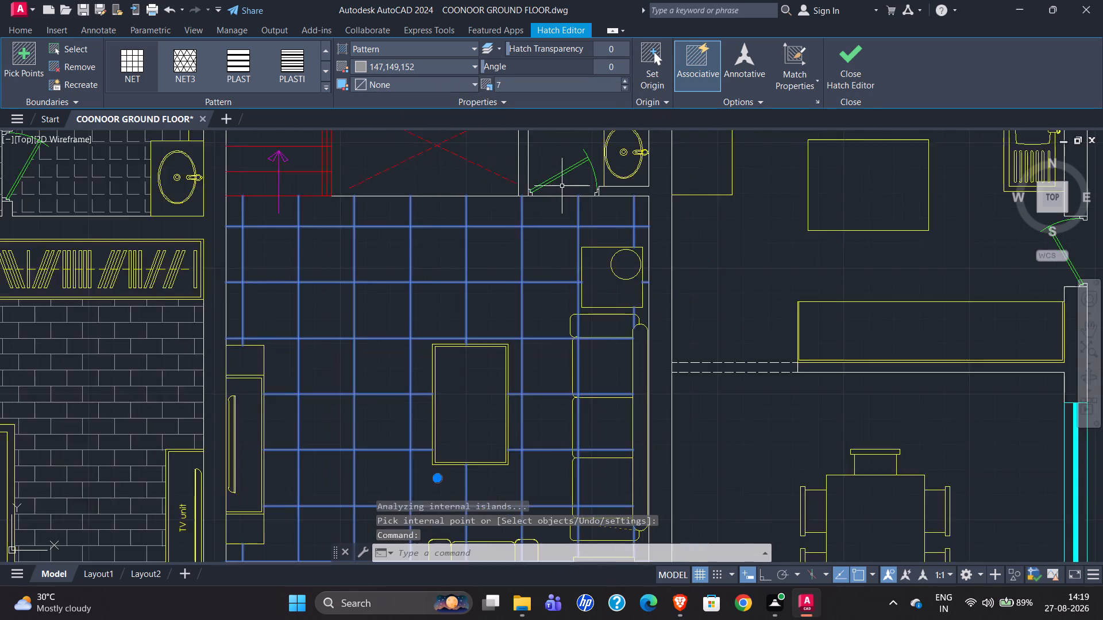
pyautogui.scroll(-1, 566, 191)
pyautogui.press('Escape')
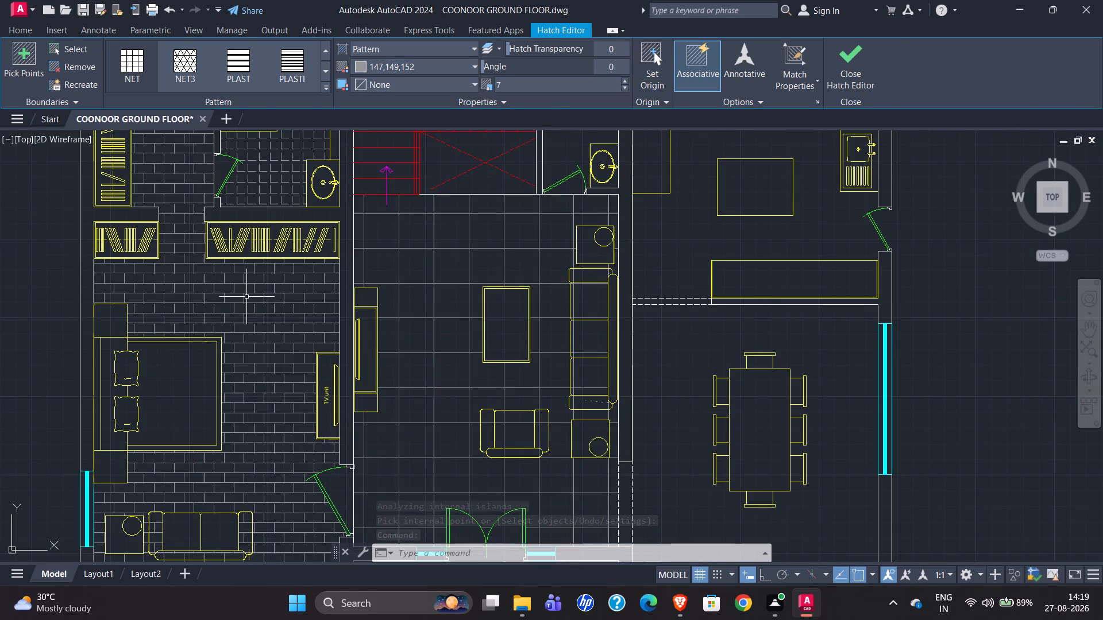
pyautogui.click(223, 299)
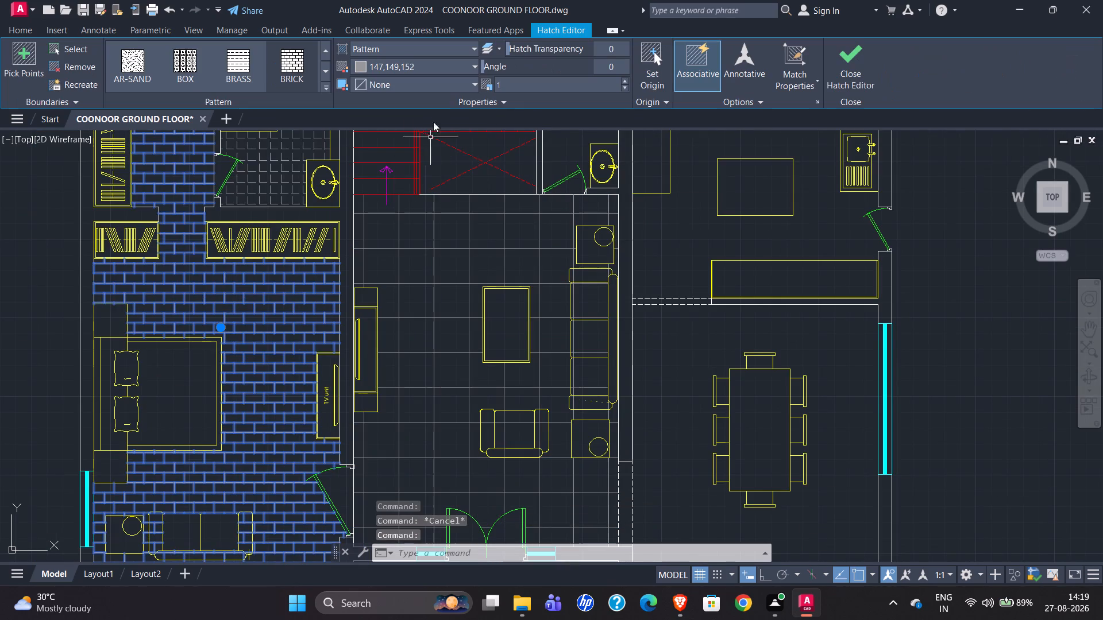
pyautogui.press('Escape')
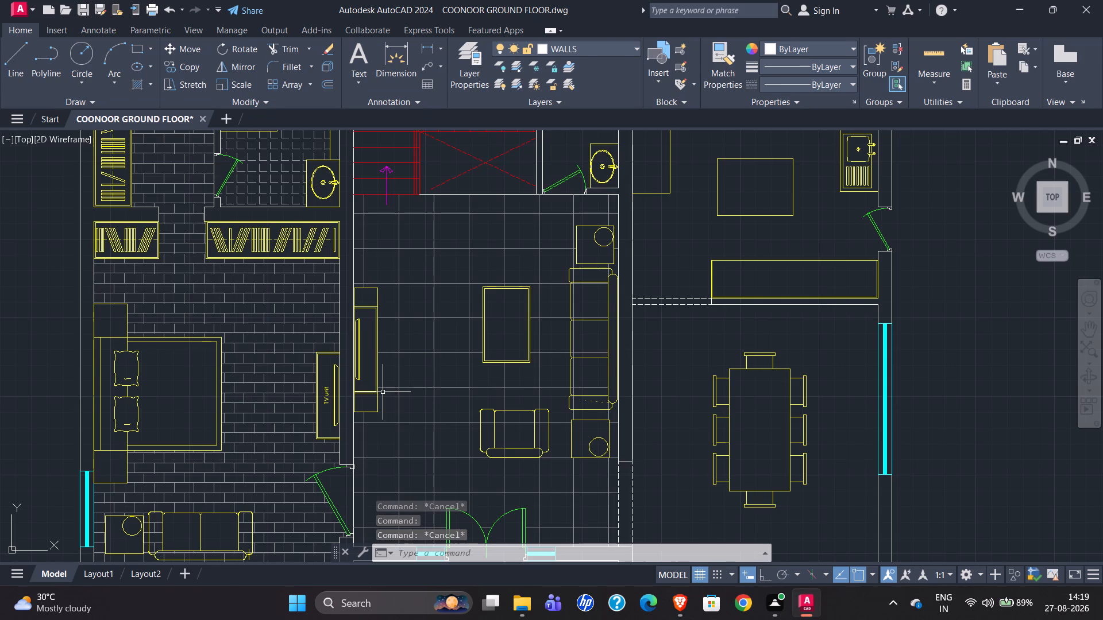
pyautogui.scroll(-1, 438, 358)
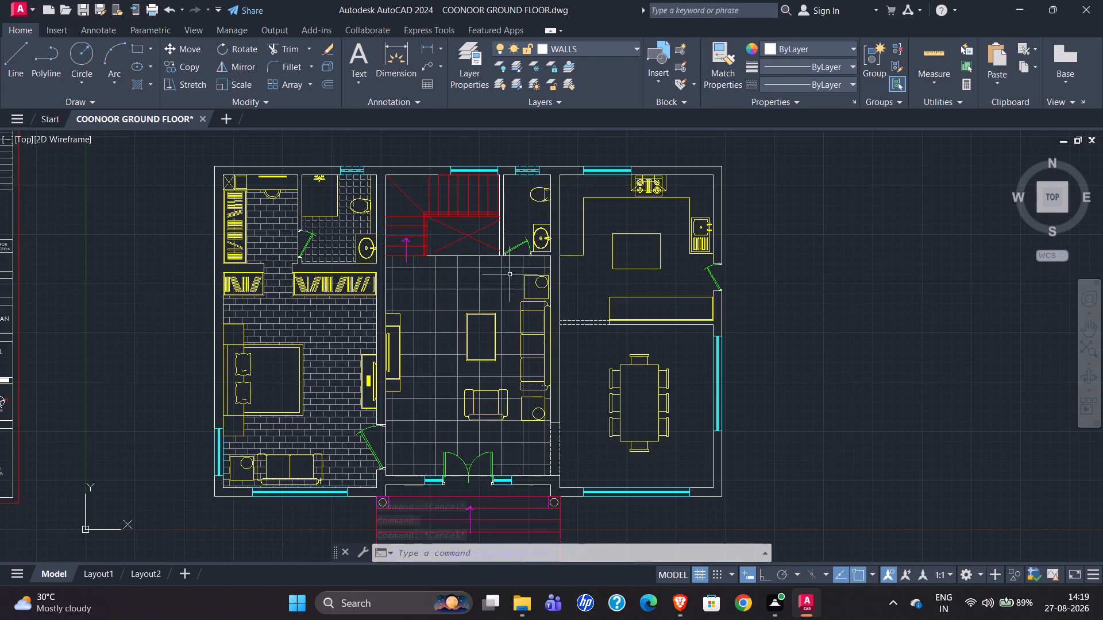
# Delete the line closing the main entrance's double-door opening.
pyautogui.scroll(3, 476, 484)
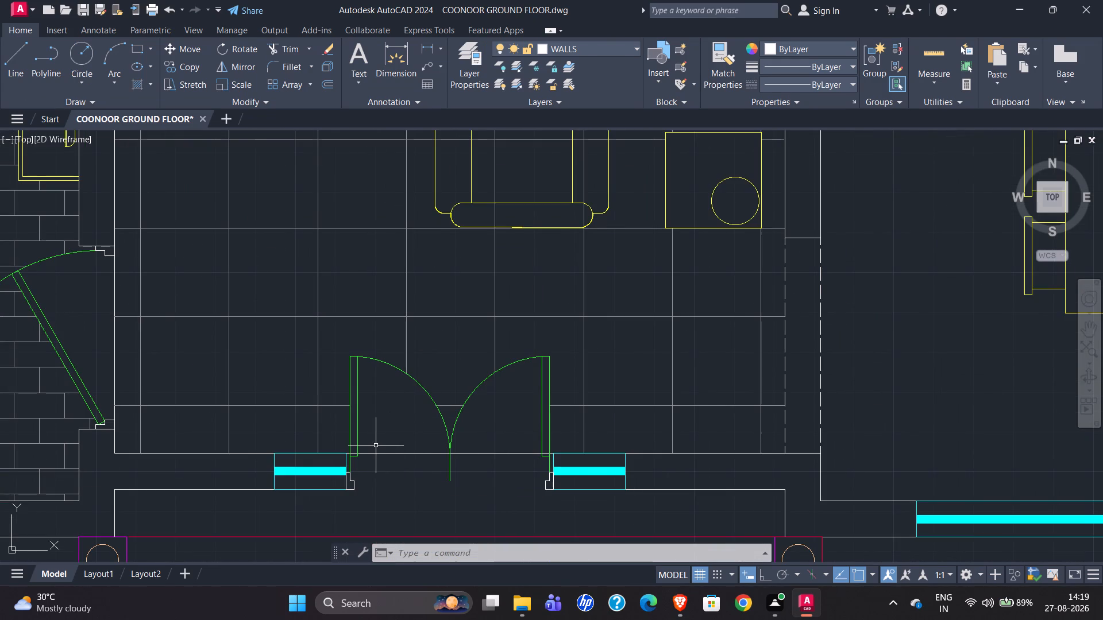
pyautogui.click(386, 453)
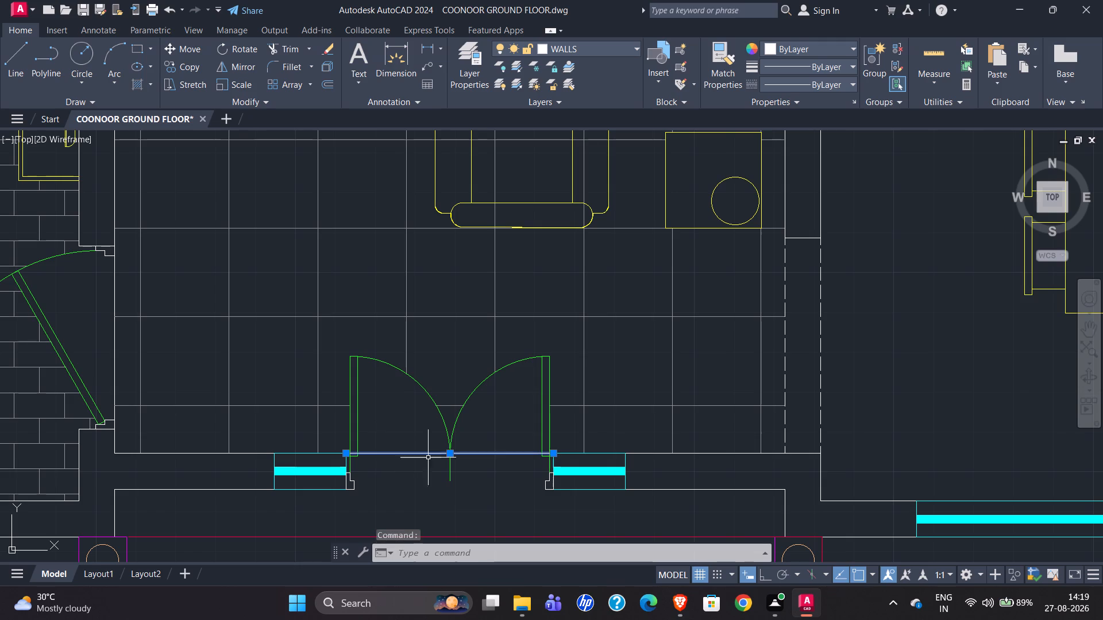
pyautogui.press('Delete')
# Examine the living room's floor hatch around the sofa, side table and armchair.
pyautogui.scroll(-2, 467, 470)
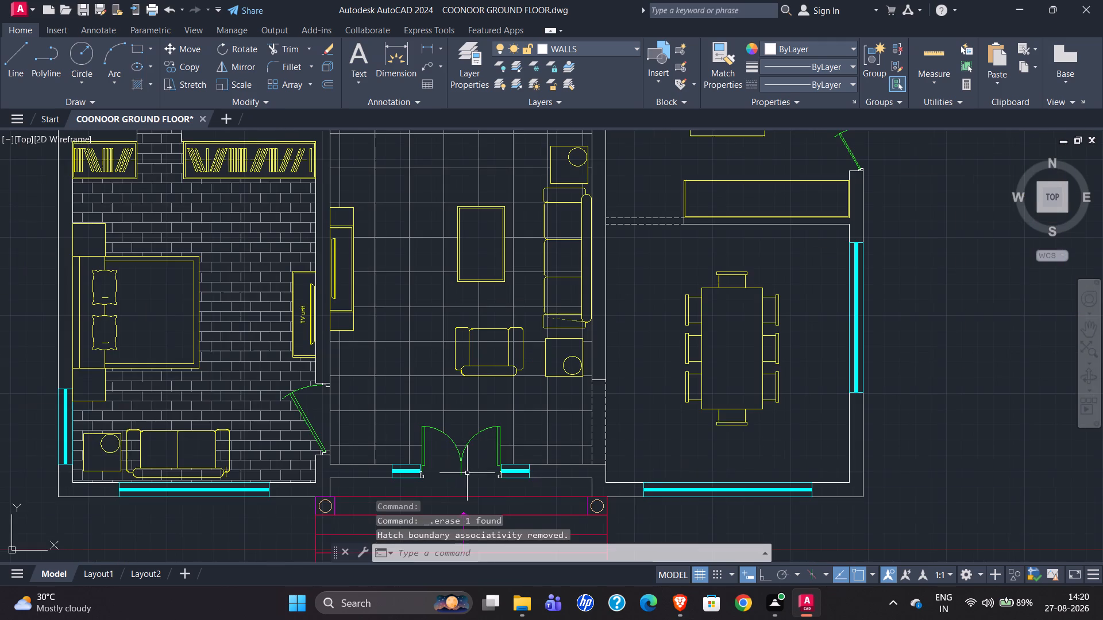
pyautogui.scroll(2, 543, 212)
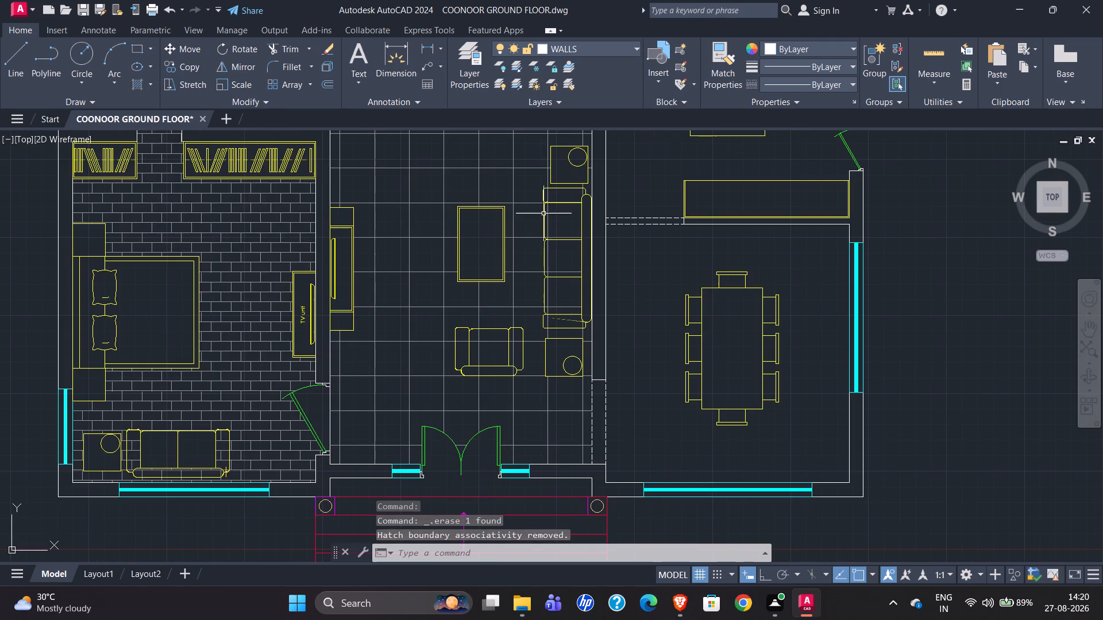
pyautogui.scroll(1, 543, 211)
pyautogui.scroll(-3, 523, 233)
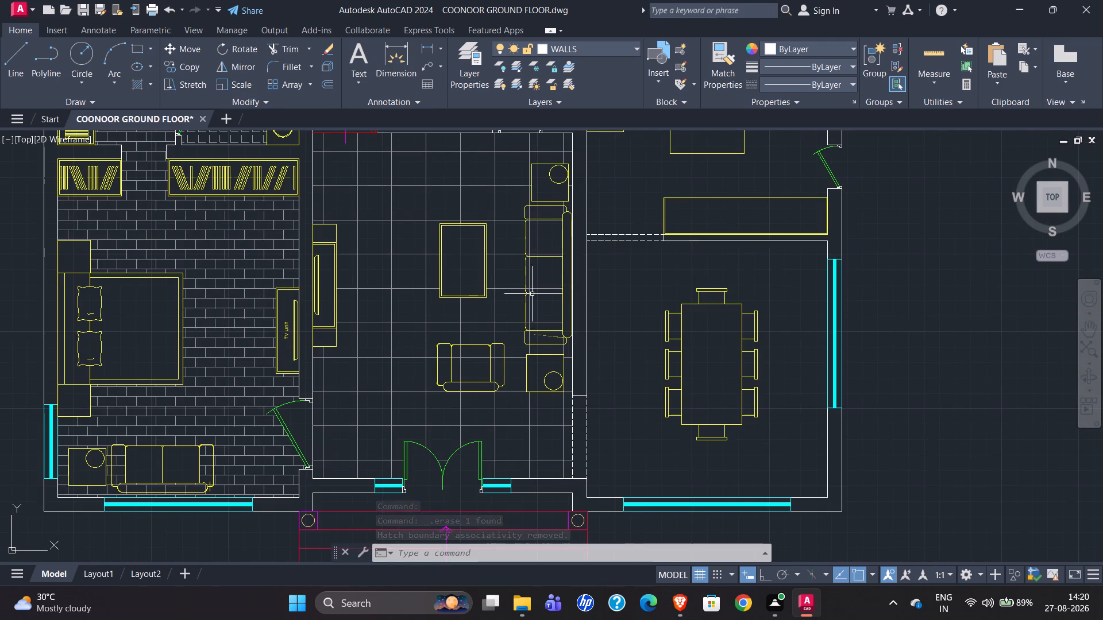
pyautogui.scroll(-1, 530, 295)
pyautogui.scroll(-1, 488, 319)
pyautogui.scroll(3, 418, 297)
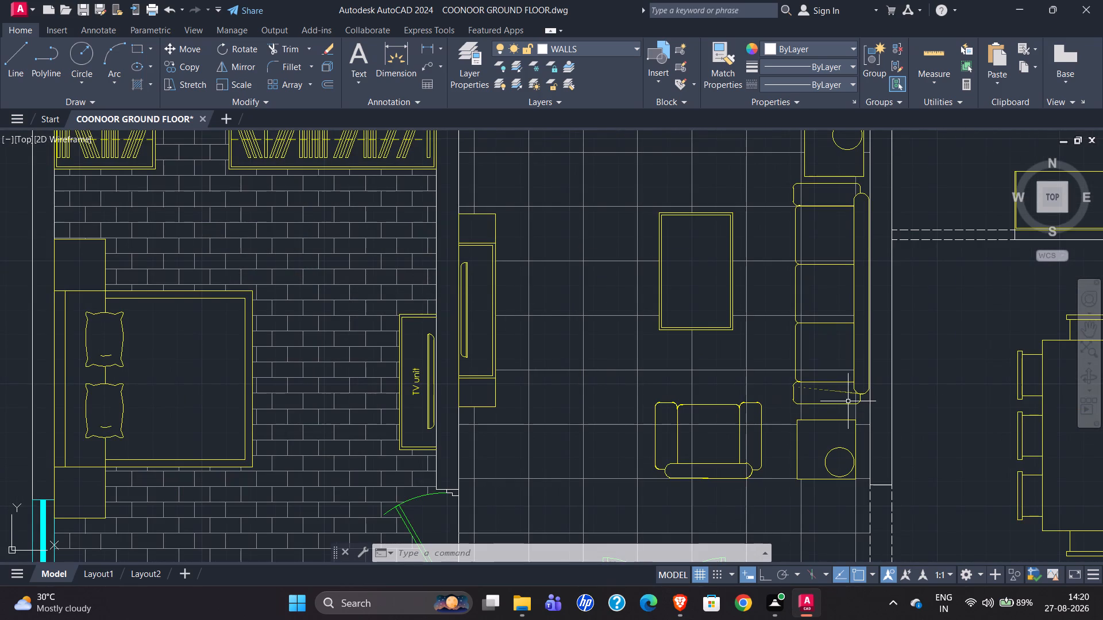
pyautogui.scroll(2, 811, 401)
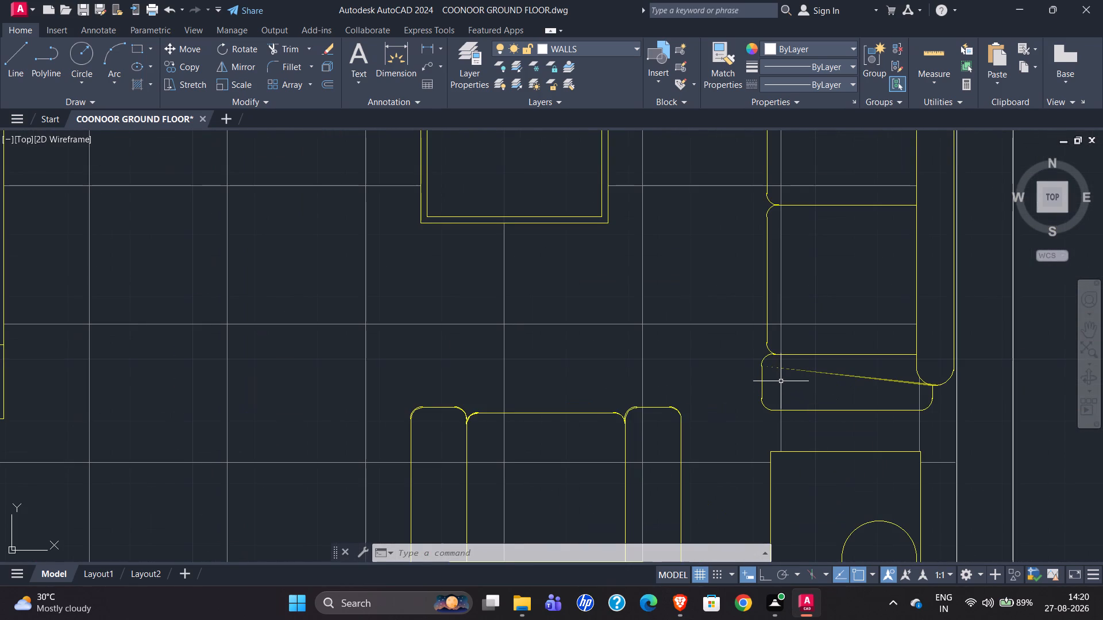
pyautogui.click(781, 381)
pyautogui.scroll(-2, 711, 374)
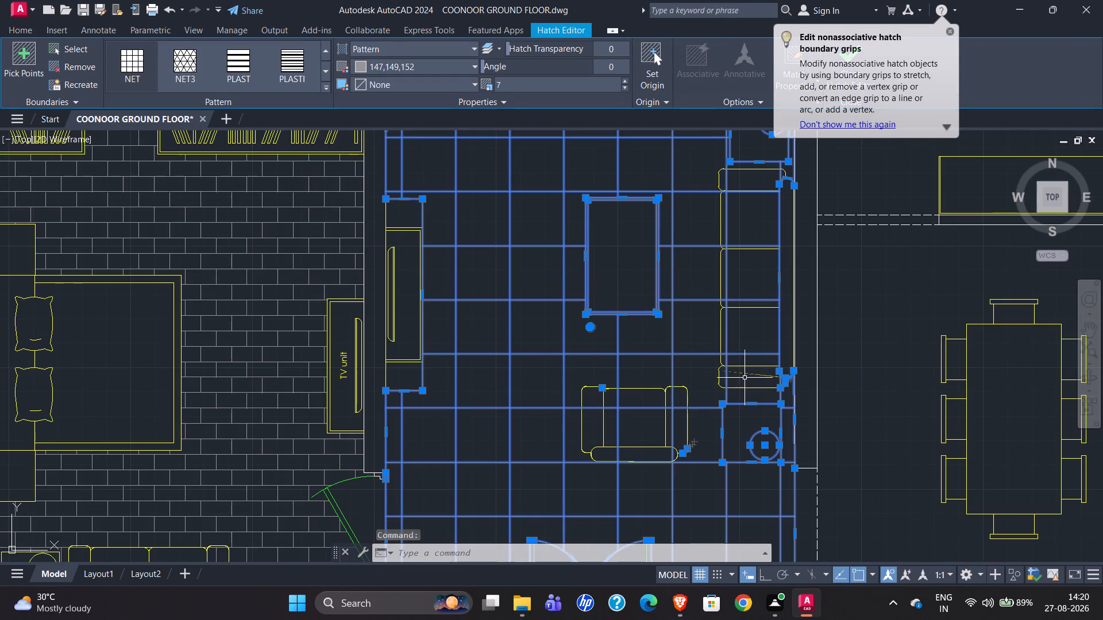
pyautogui.press('Escape')
pyautogui.scroll(-1, 668, 391)
pyautogui.scroll(-1, 690, 321)
# Delete the line running along the living room side of the small toilet across its door opening.
pyautogui.scroll(2, 695, 162)
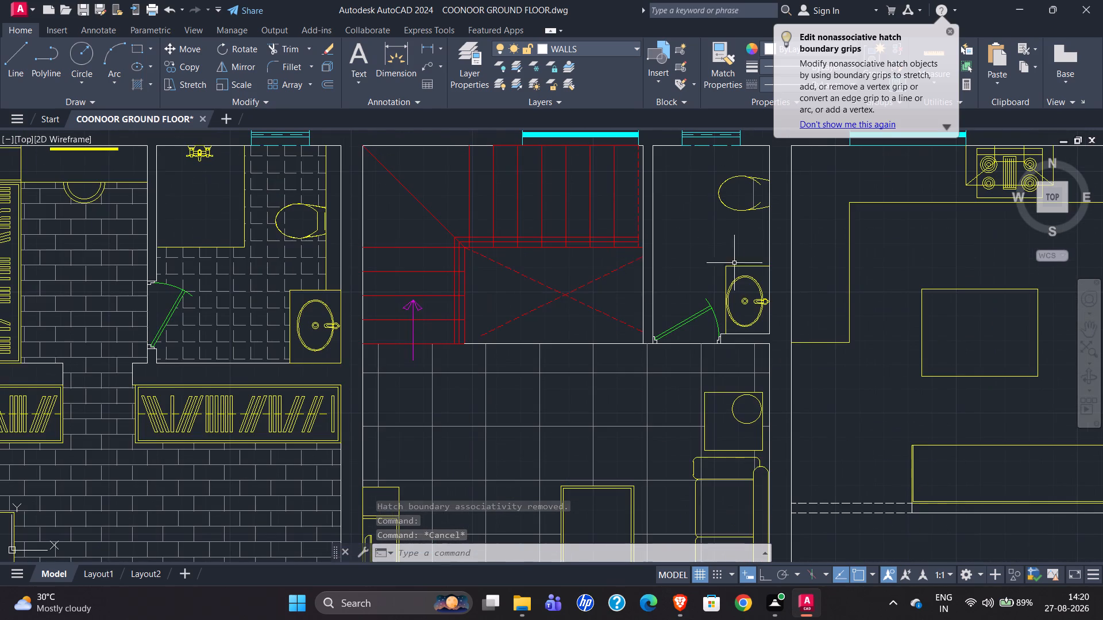
pyautogui.click(678, 343)
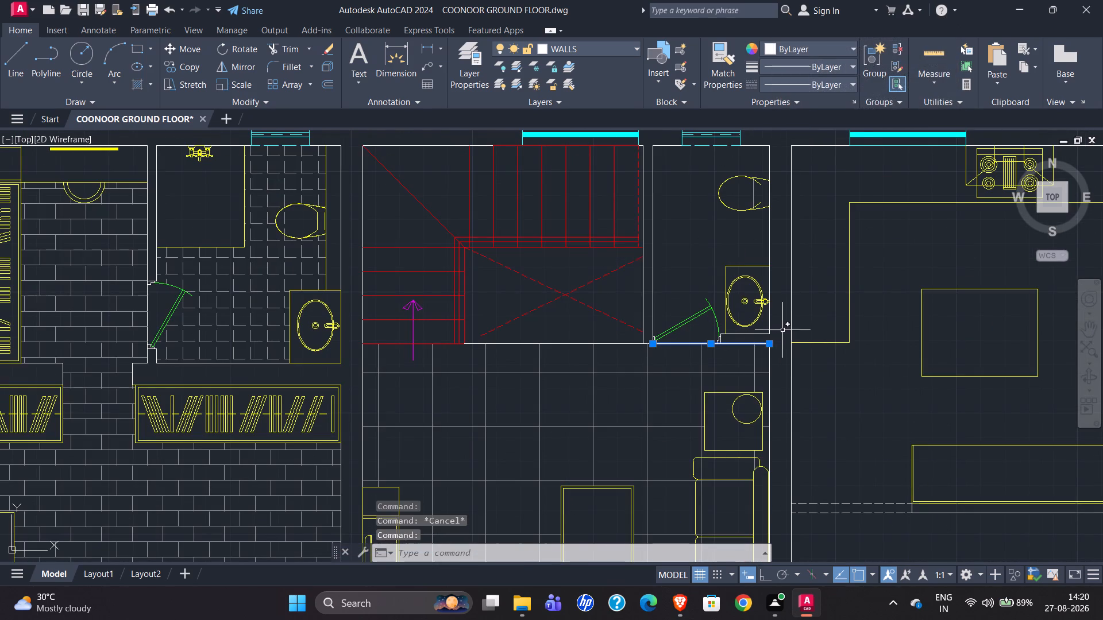
pyautogui.press('Delete')
# Delete the white line between the stair block and the living room, from the stair flight to the toilet wall.
pyautogui.scroll(1, 683, 345)
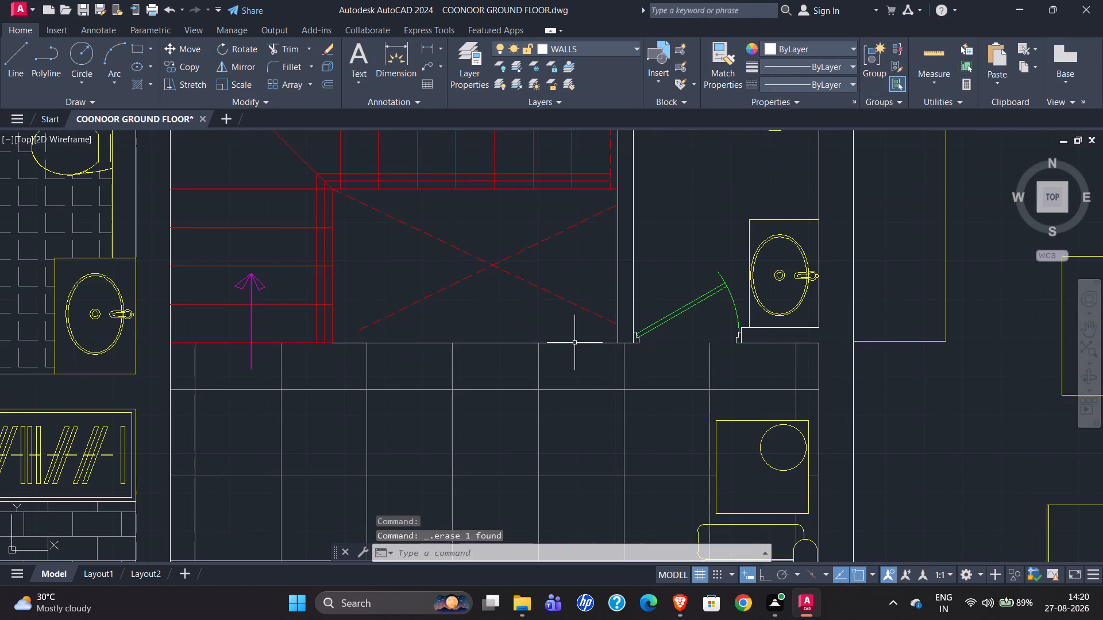
pyautogui.click(572, 343)
pyautogui.press('Delete')
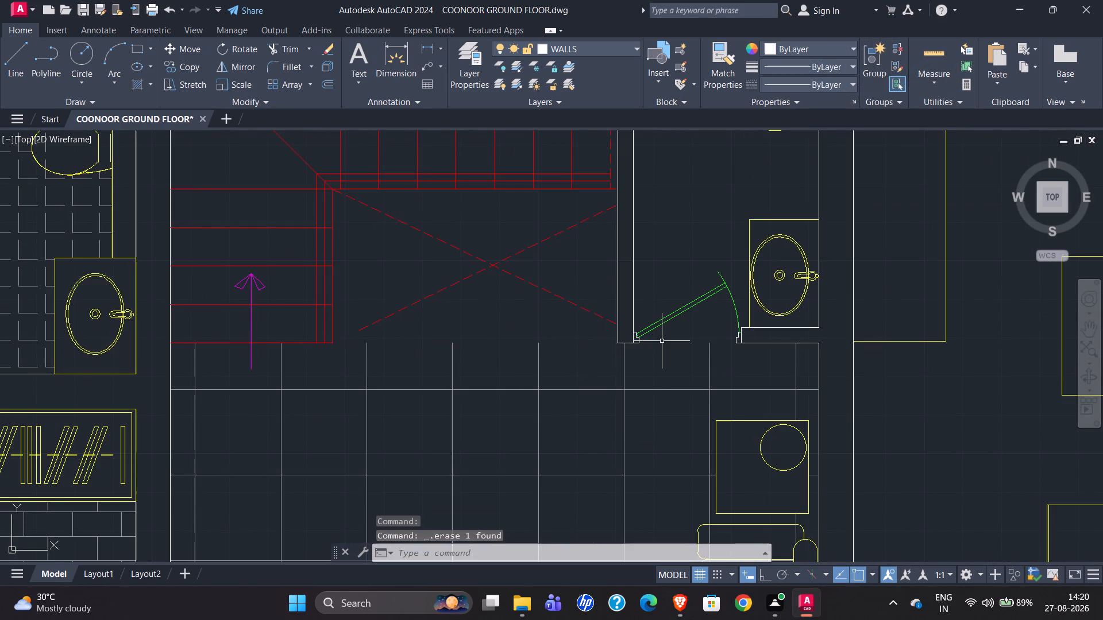
# On the STAIRS layer, draw a line from the stair flight's lower corner along the living room edge to the small toilet's wall corner.
pyautogui.click(14, 71)
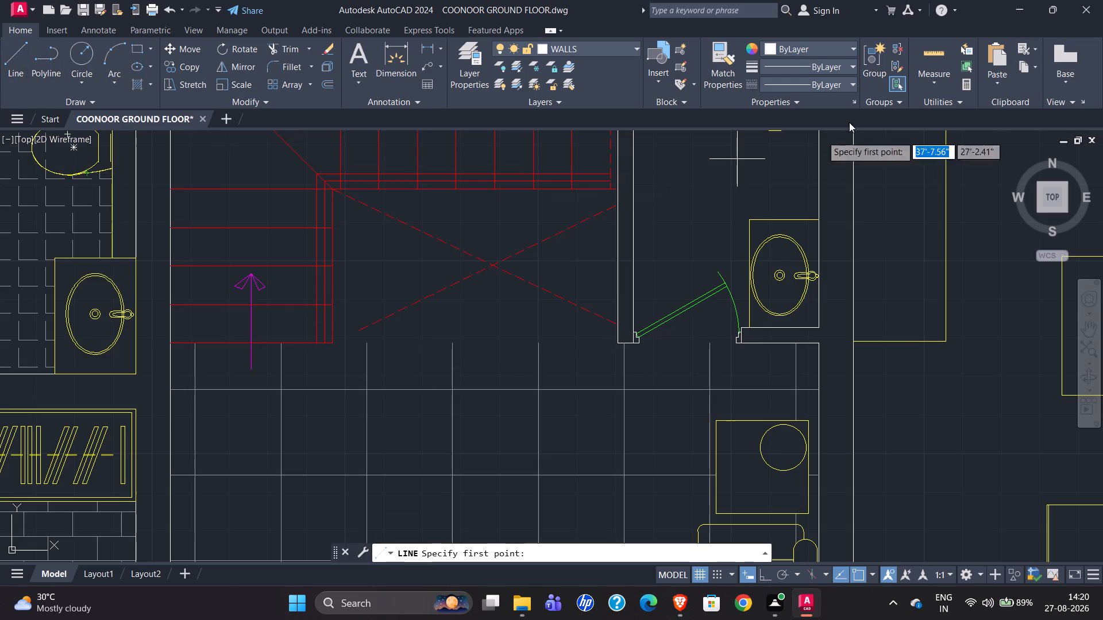
pyautogui.click(817, 49)
pyautogui.click(604, 51)
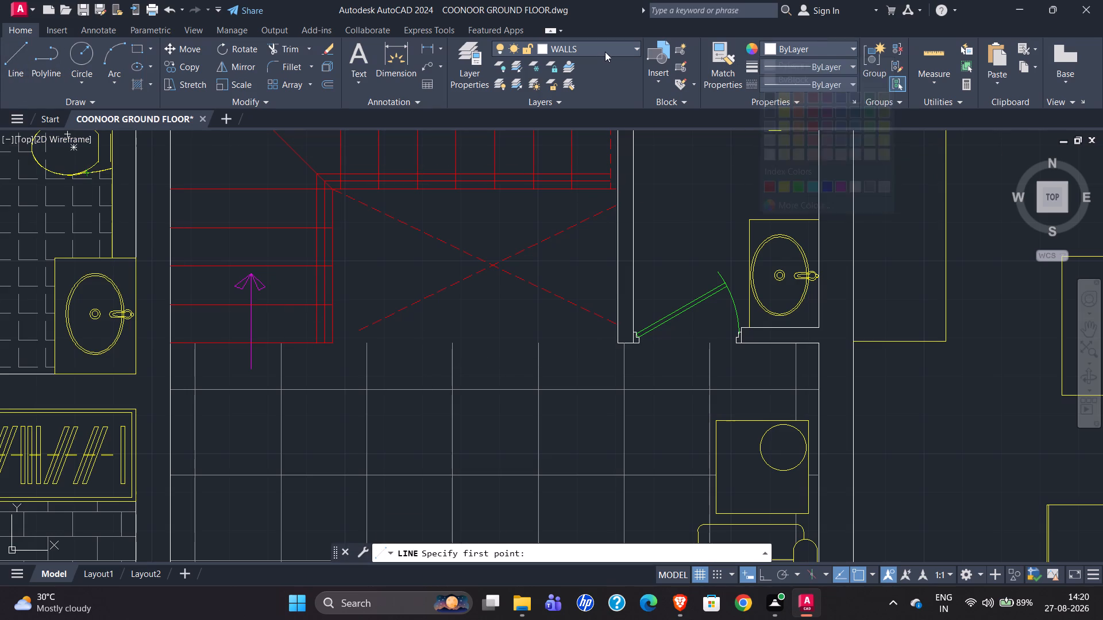
pyautogui.click(586, 49)
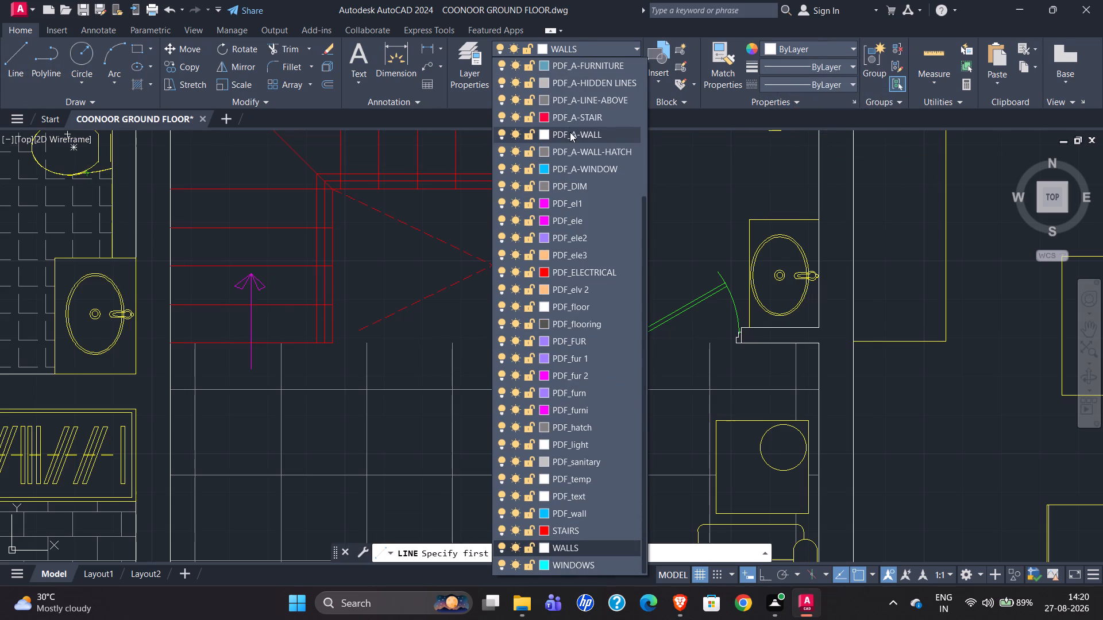
pyautogui.scroll(9, 569, 118)
pyautogui.scroll(-1, 566, 106)
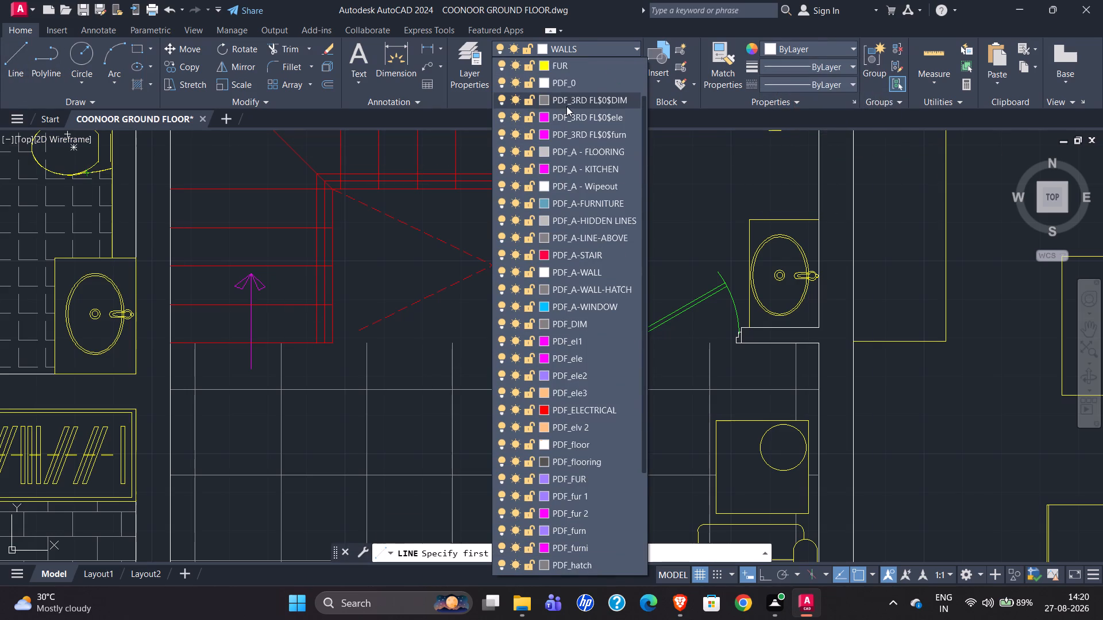
pyautogui.scroll(-7, 566, 106)
pyautogui.click(564, 533)
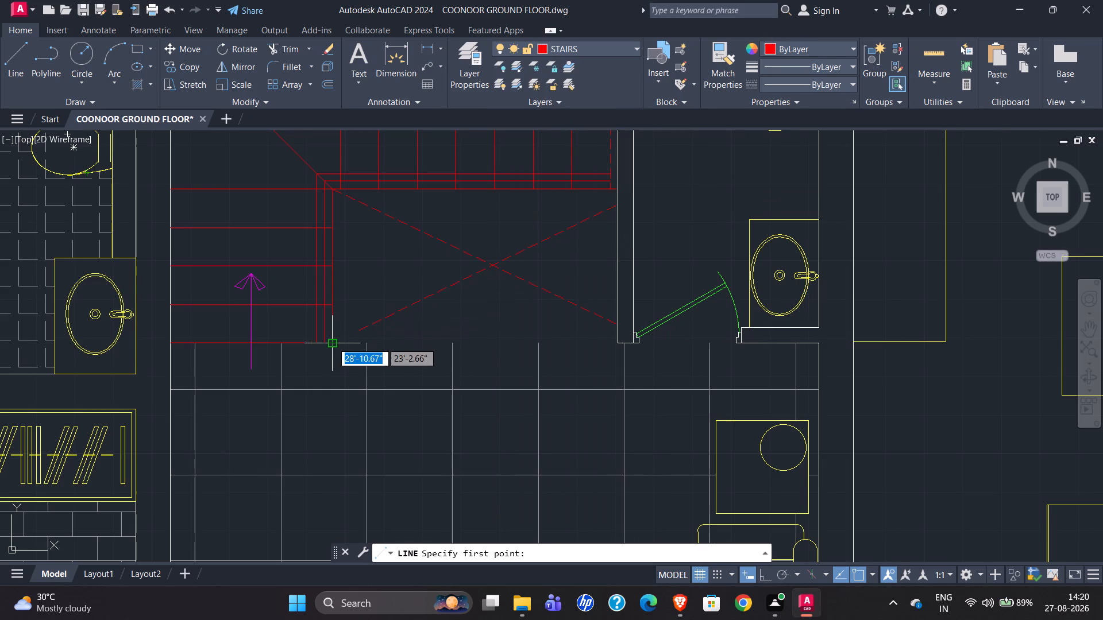
pyautogui.click(332, 342)
pyautogui.click(617, 342)
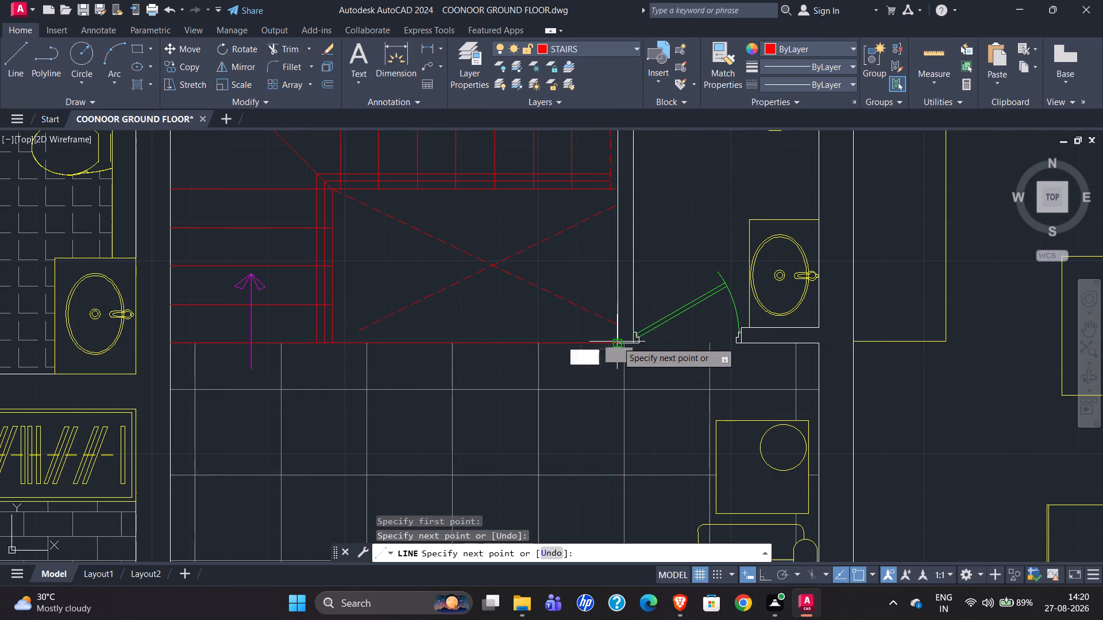
# Match the properties of the new stair edge line along the living room to the landing's dashed diagonal.
pyautogui.press('Escape')
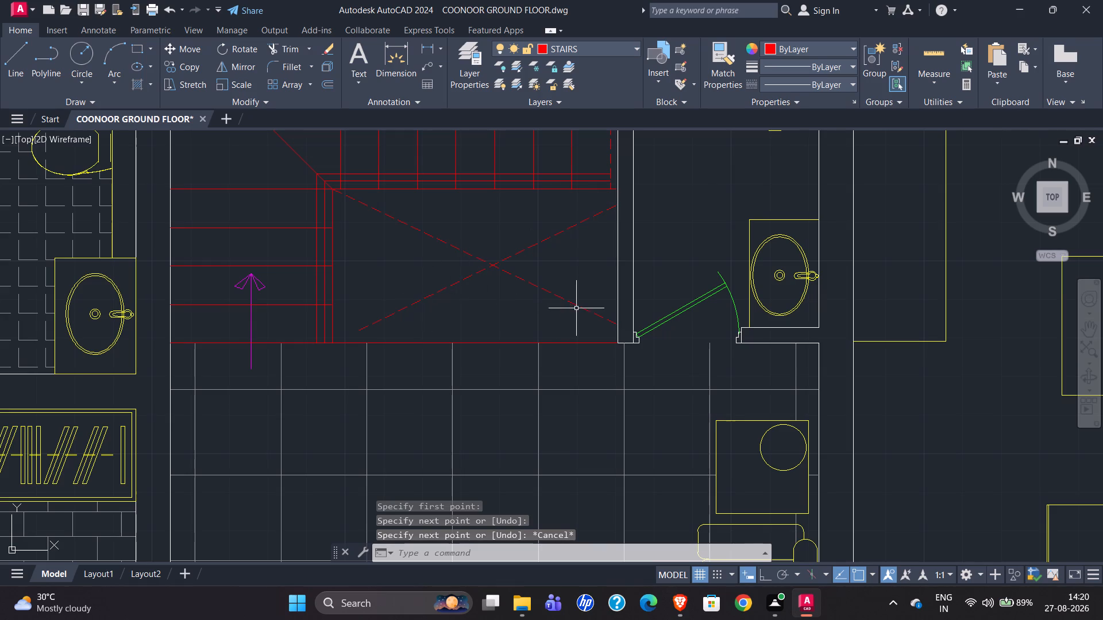
pyautogui.click(723, 64)
pyautogui.click(450, 285)
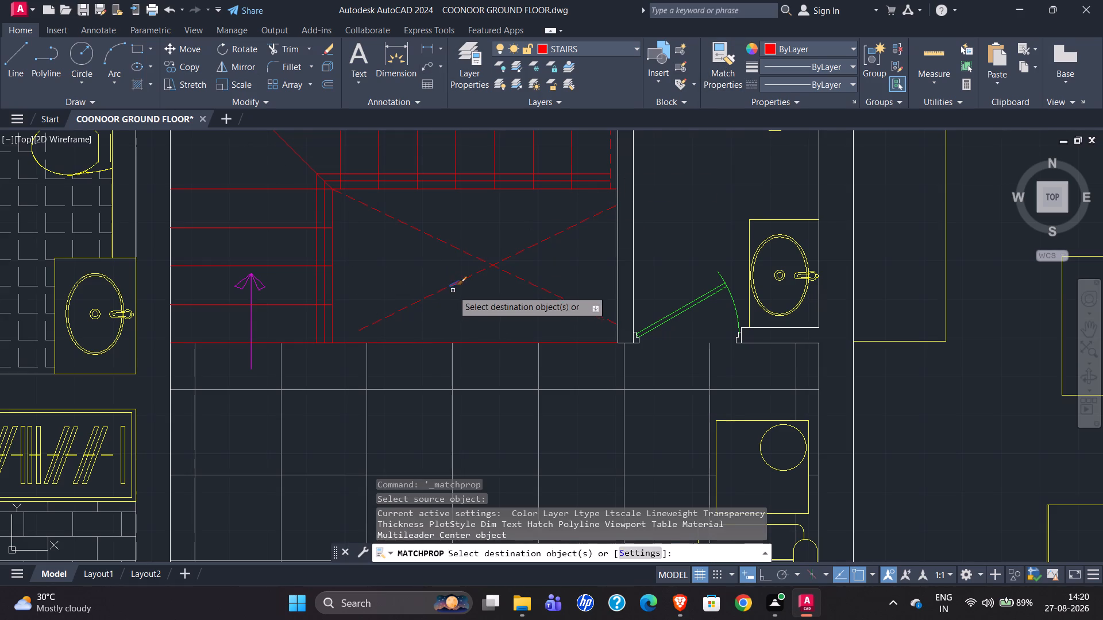
pyautogui.click(462, 342)
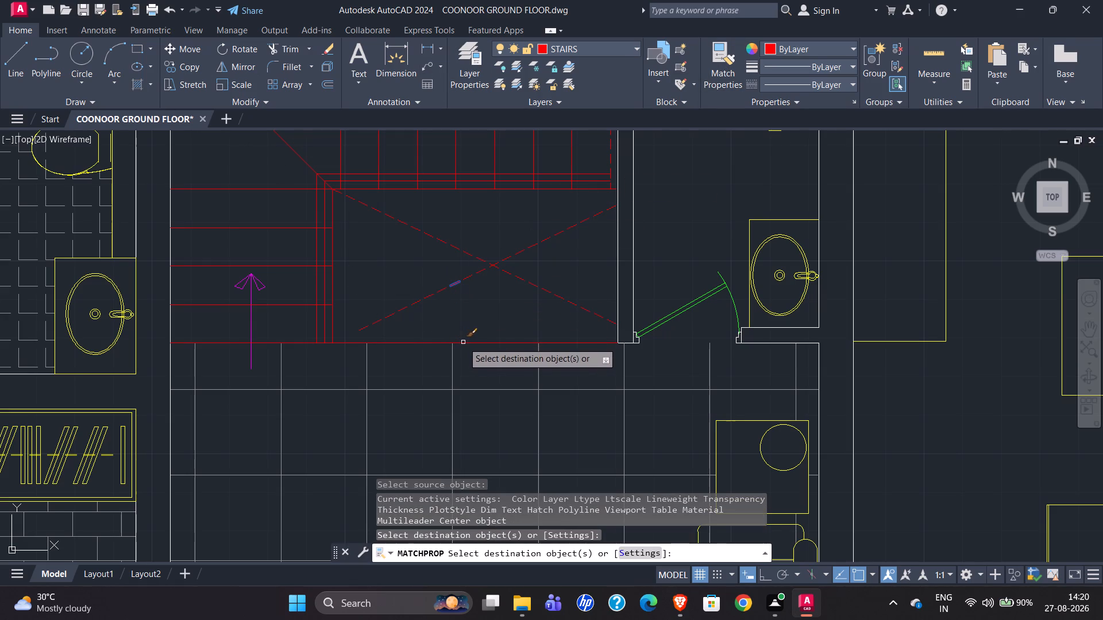
pyautogui.press('Escape')
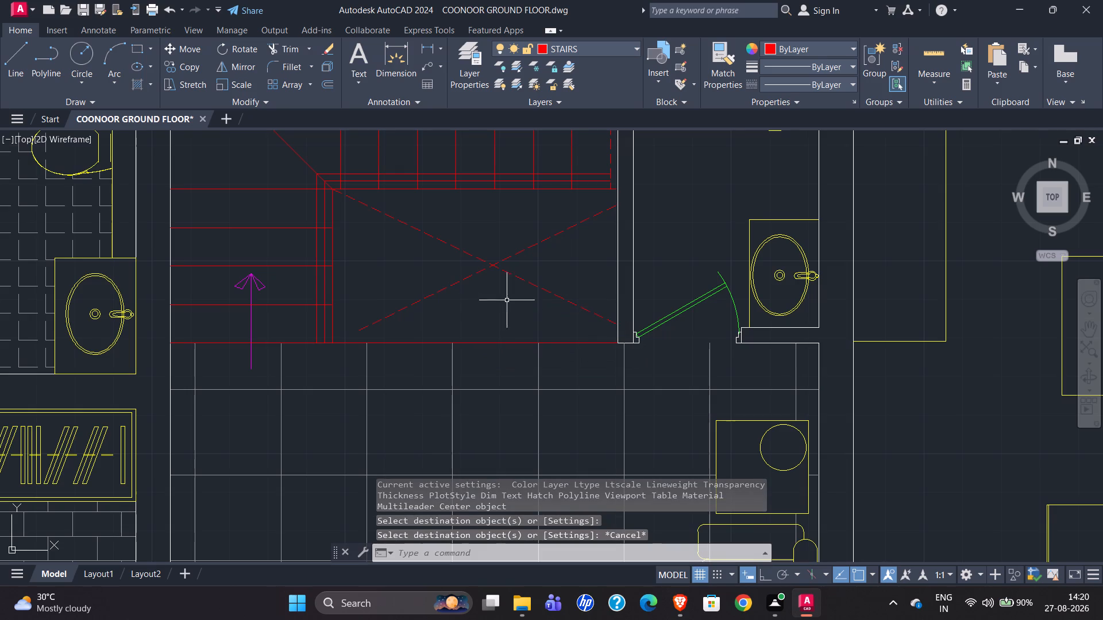
# Give the stair edge line between the flight and the toilet wall the ACAD_ISO02W100 linetype at a linetype scale of 0.3.
pyautogui.click(586, 344)
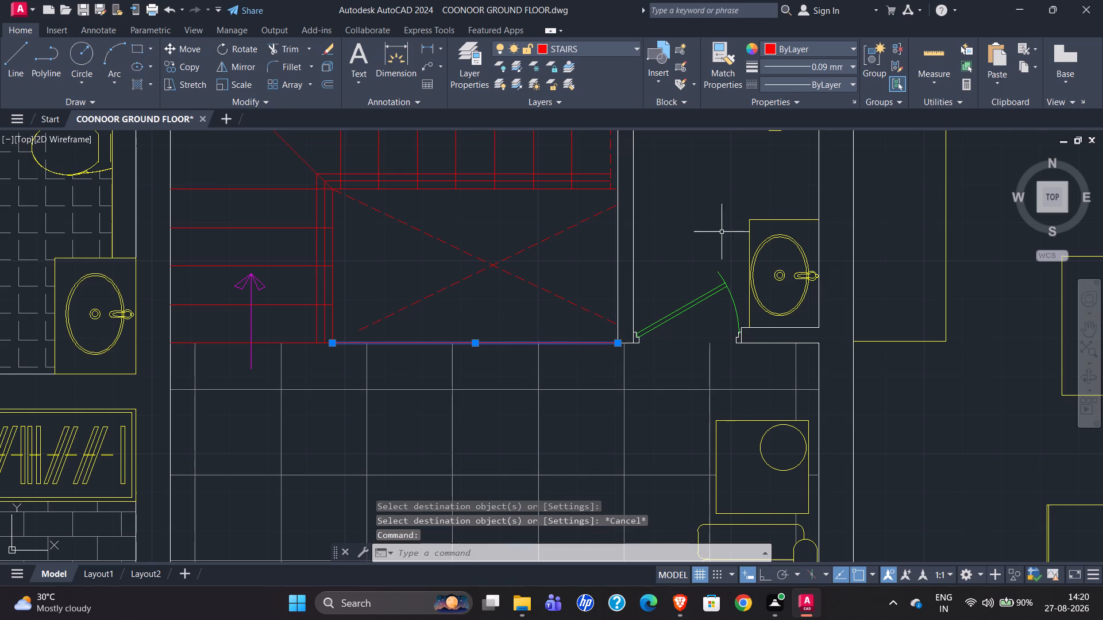
pyautogui.click(811, 84)
pyautogui.click(818, 134)
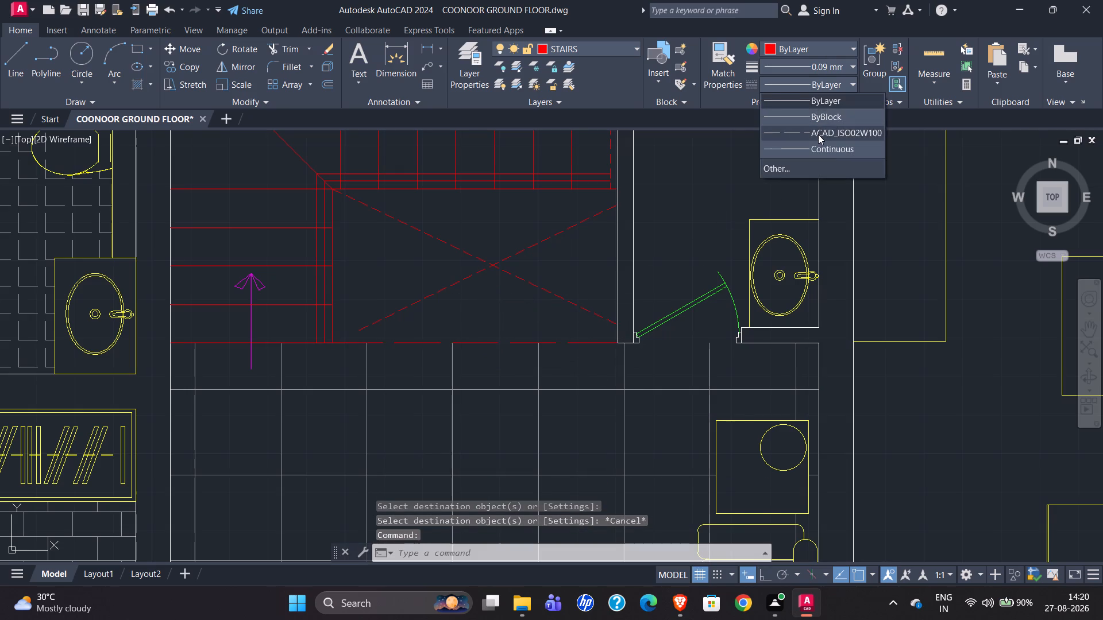
pyautogui.hotkey('ctrl', '1')
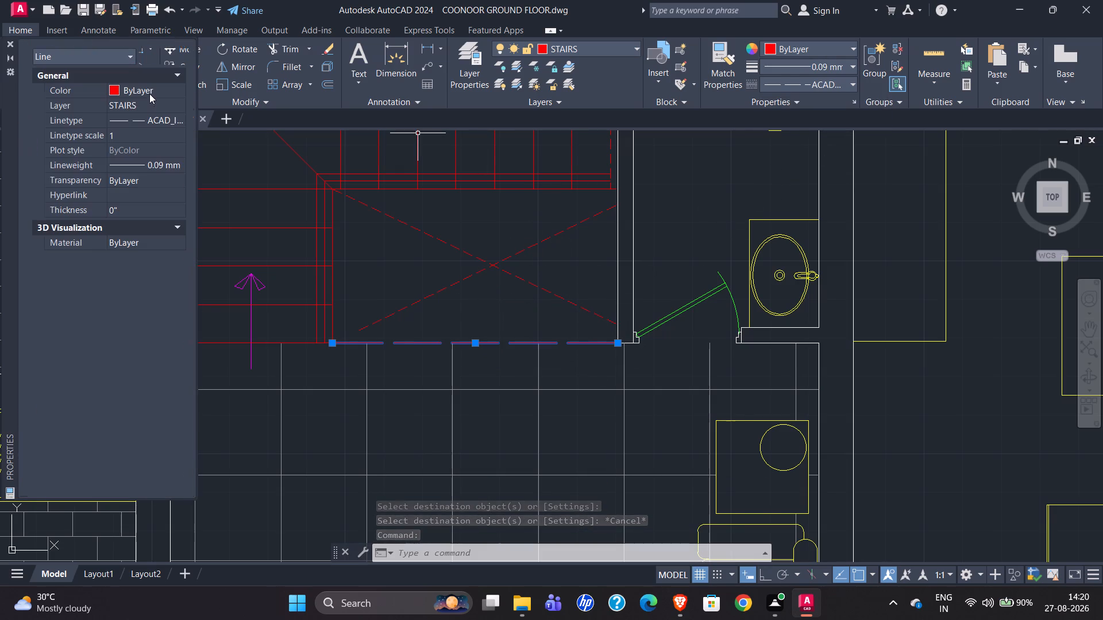
pyautogui.doubleClick(132, 134)
pyautogui.tripleClick(132, 134)
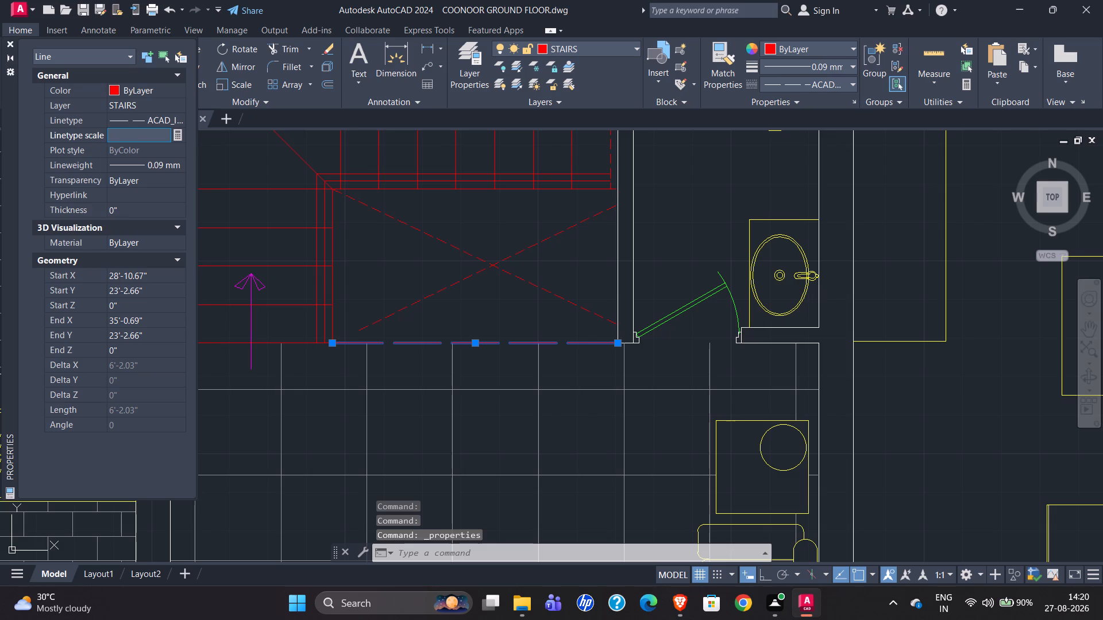
pyautogui.write('0.3')
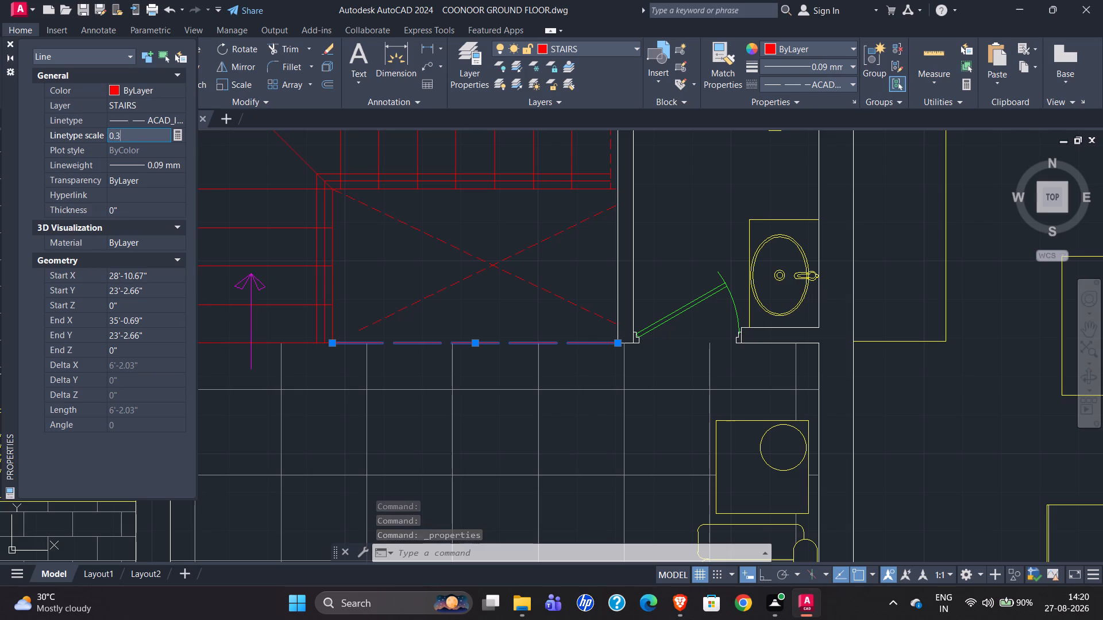
pyautogui.press('Return')
pyautogui.press('Escape')
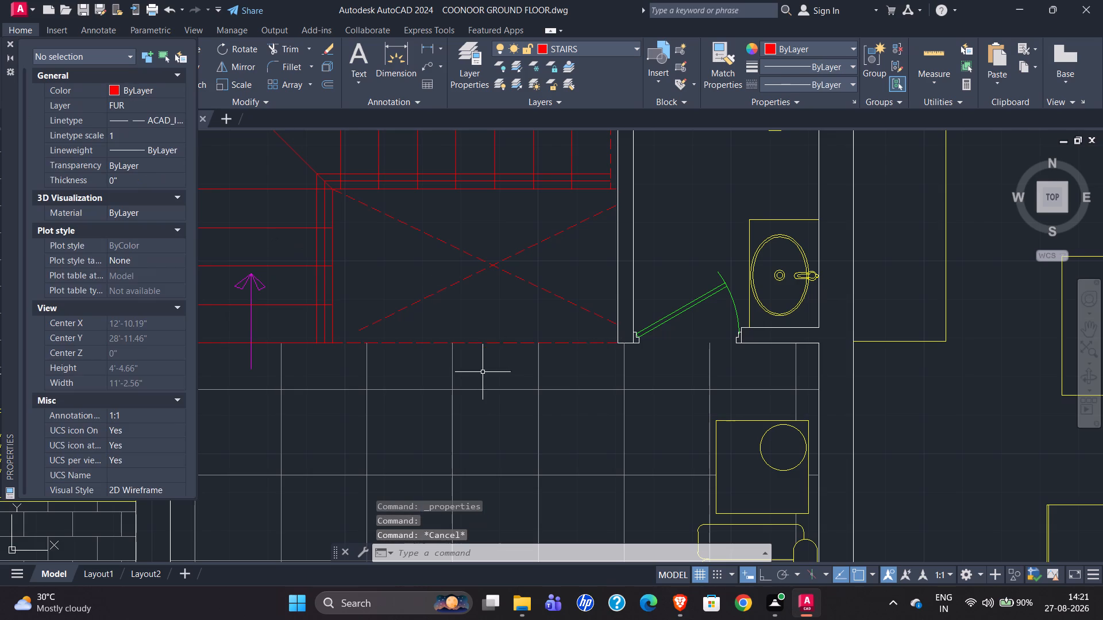
pyautogui.click(7, 46)
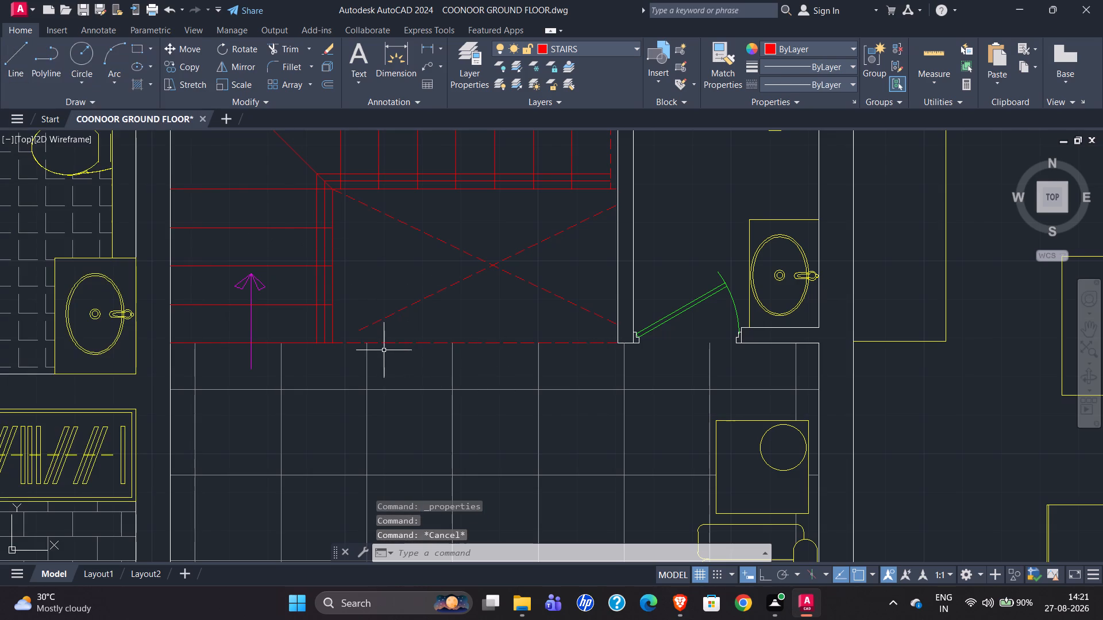
# Extend the stair landing's dashed diagonal to the lower corner of the stair flight.
pyautogui.press('e')
pyautogui.press('x')
pyautogui.press('Return')
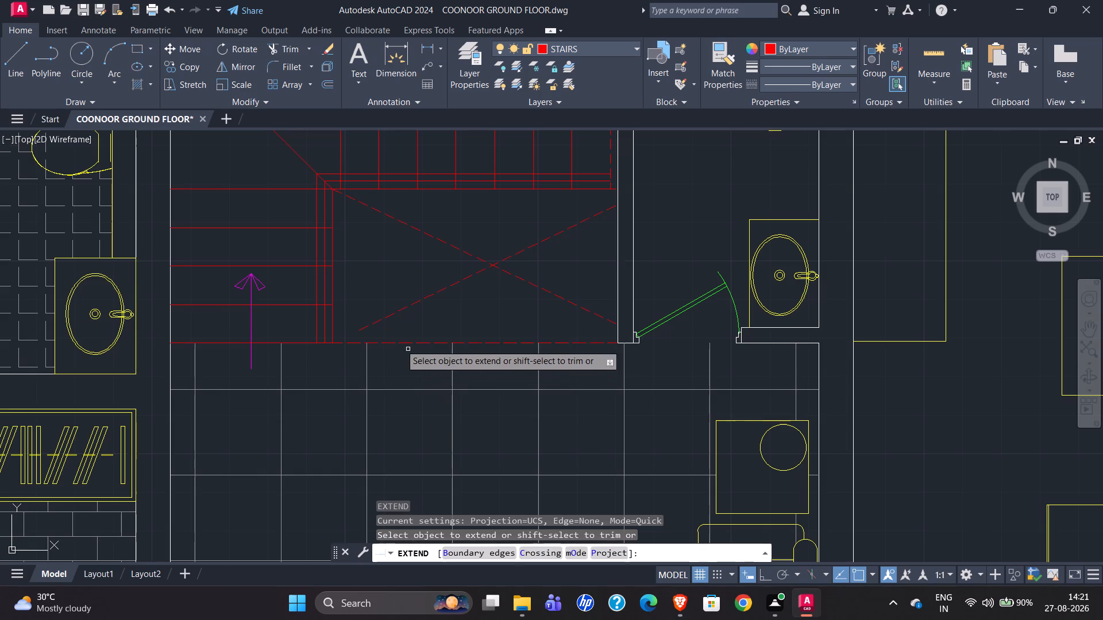
pyautogui.click(360, 331)
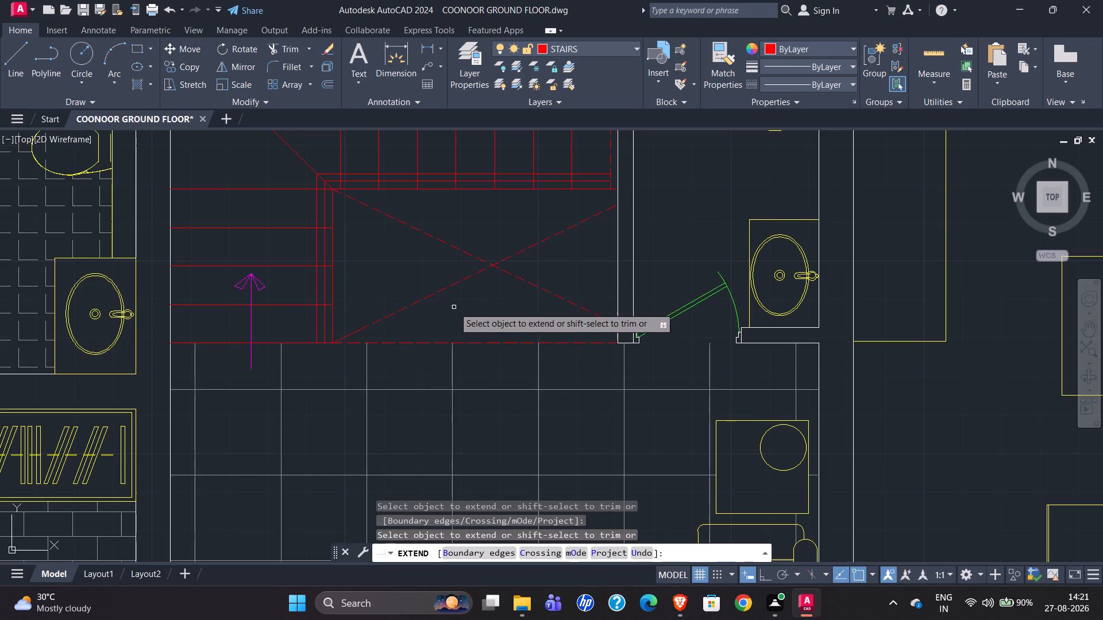
pyautogui.press('Escape')
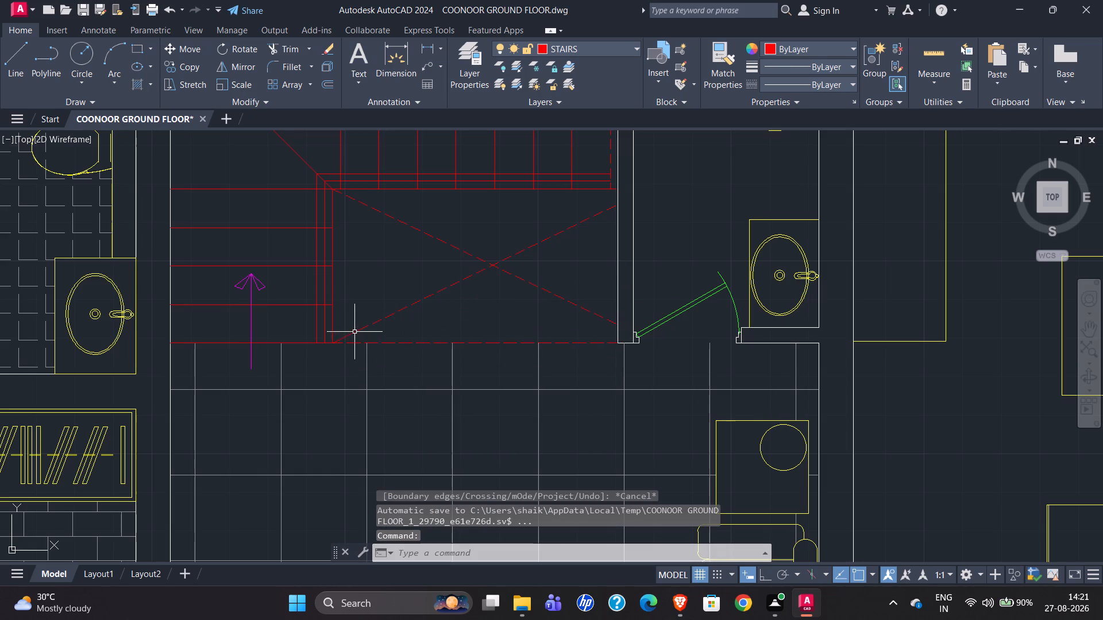
# Give the diagonal's short end segment at the flight corner the ACAD_ISO02W100 linetype at a linetype scale of 0.3.
pyautogui.click(354, 332)
pyautogui.click(828, 79)
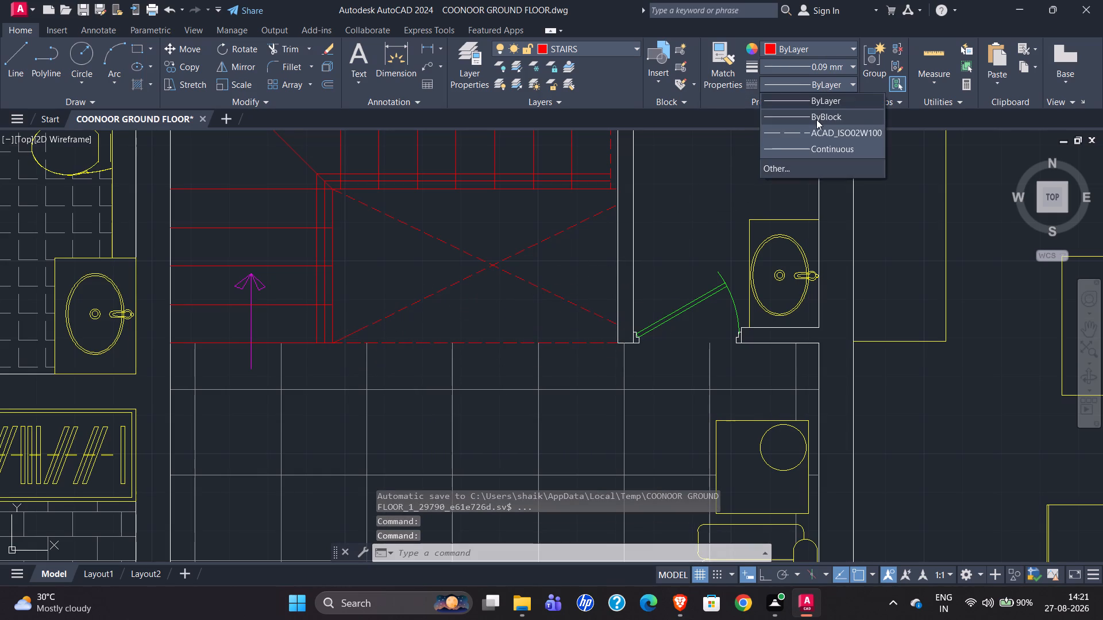
pyautogui.click(817, 135)
pyautogui.scroll(3, 385, 330)
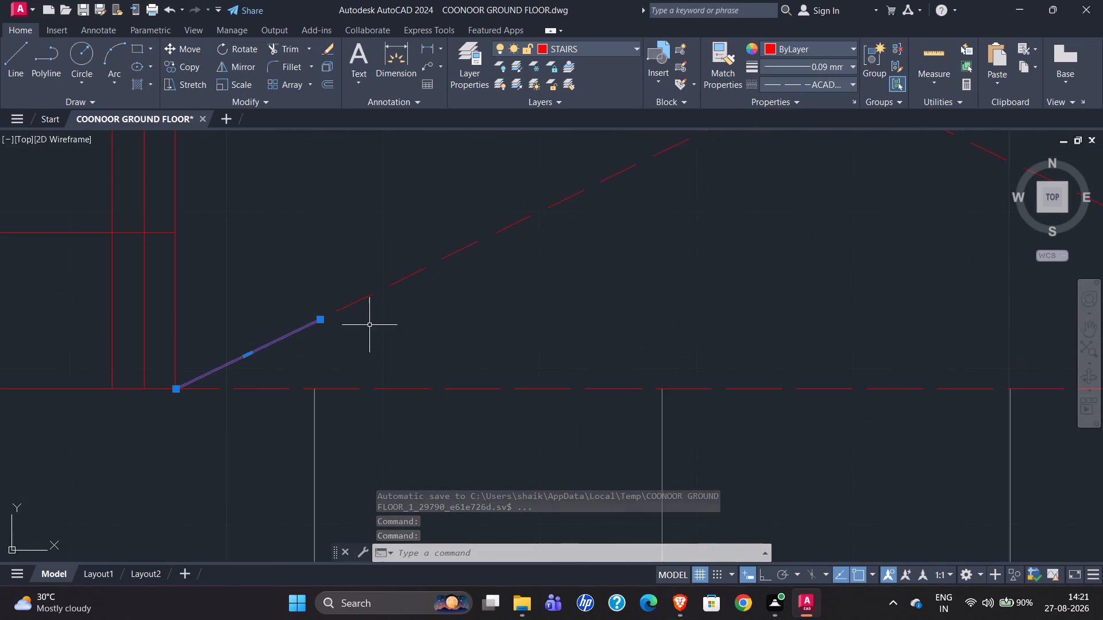
pyautogui.press('1')
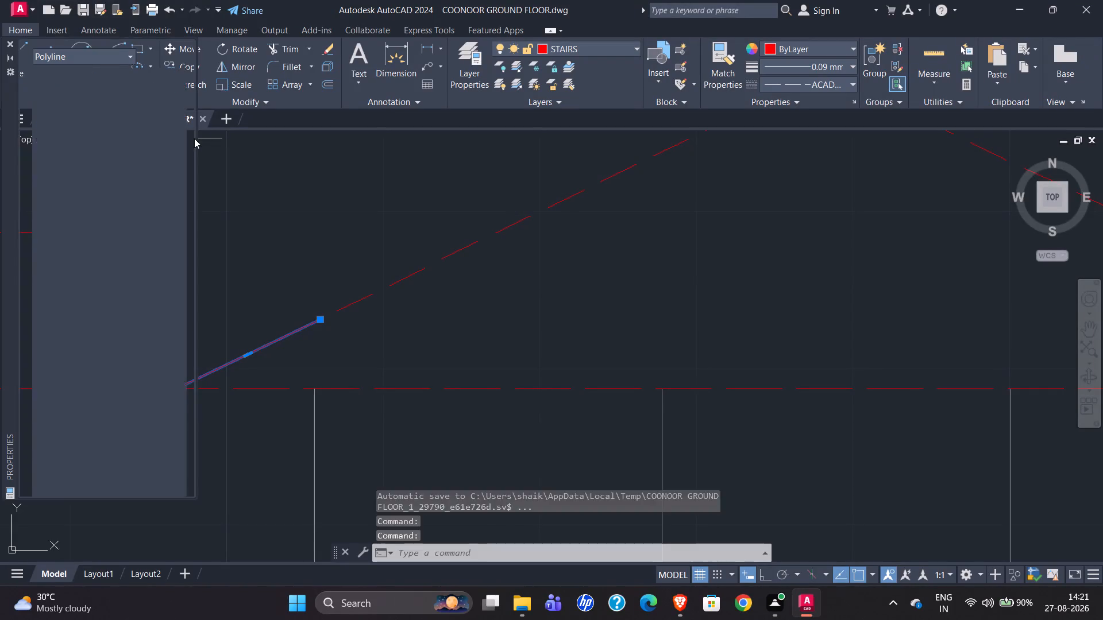
pyautogui.click(121, 134)
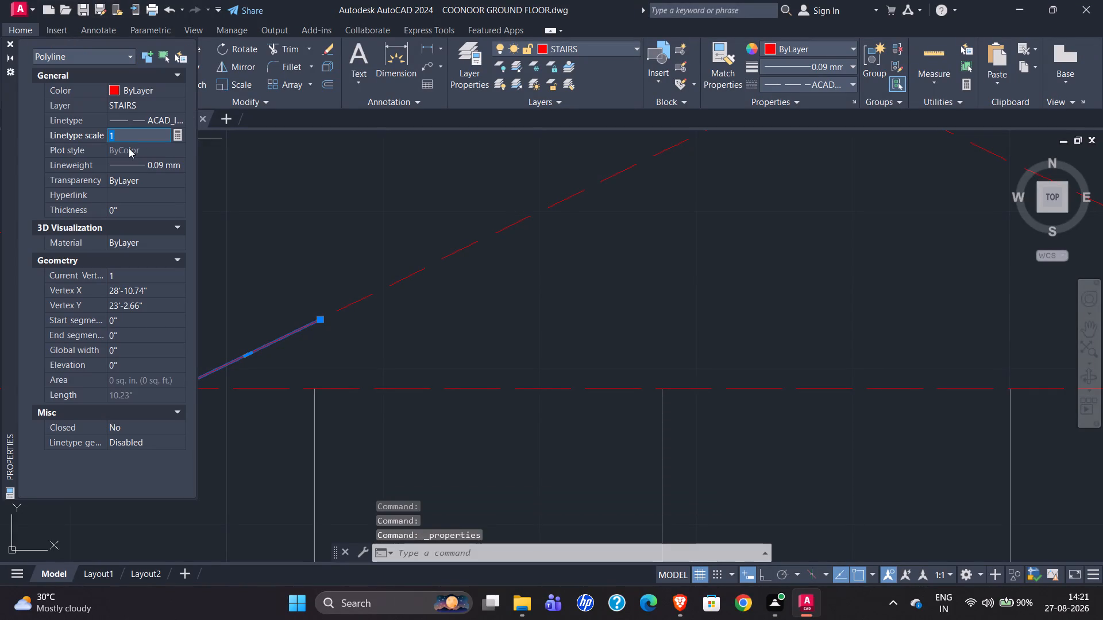
pyautogui.write('.3')
pyautogui.press('Return')
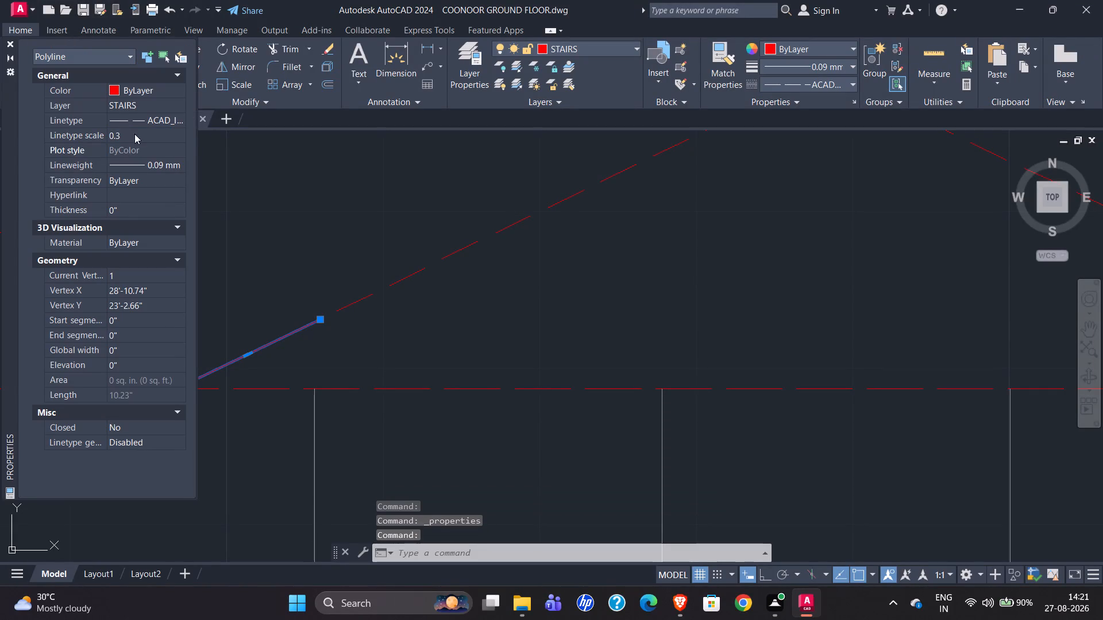
pyautogui.press('Escape')
pyautogui.scroll(-1, 363, 269)
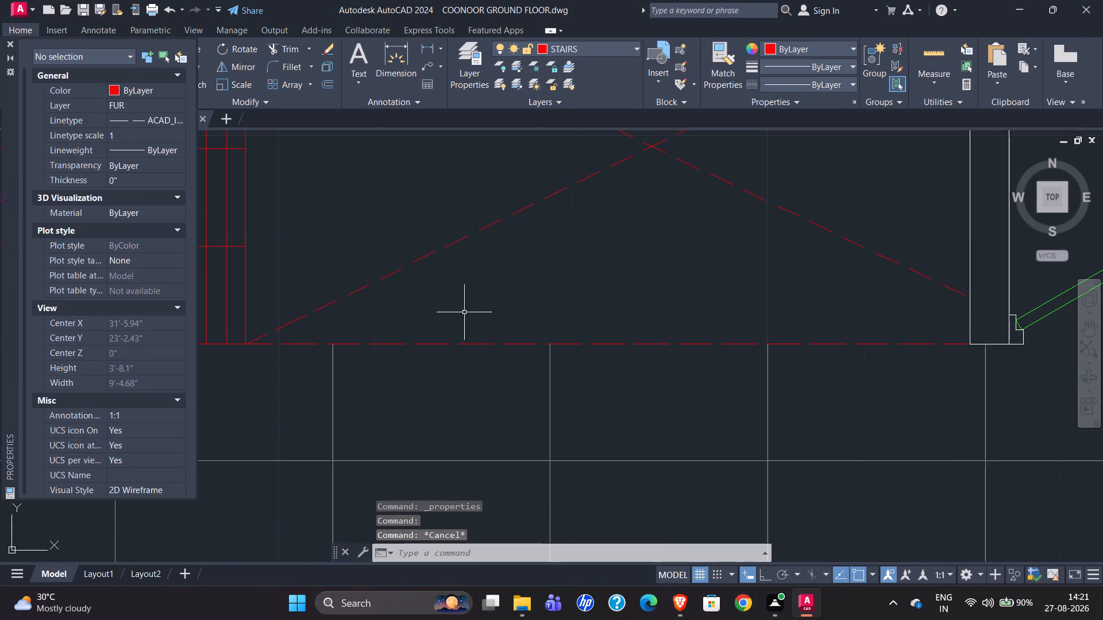
pyautogui.scroll(-1, 345, 339)
pyautogui.click(7, 42)
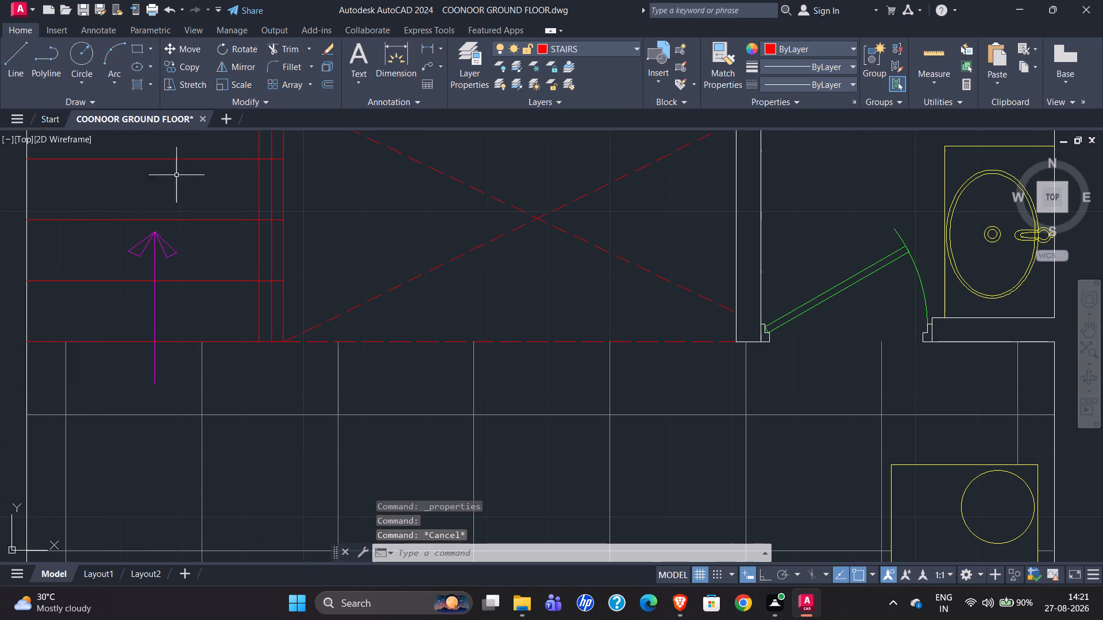
# Draw a line closing the small toilet's doorway along the living room side, from the stair-side wall corner to the opposite wall.
pyautogui.scroll(-3, 258, 291)
pyautogui.scroll(1, 331, 305)
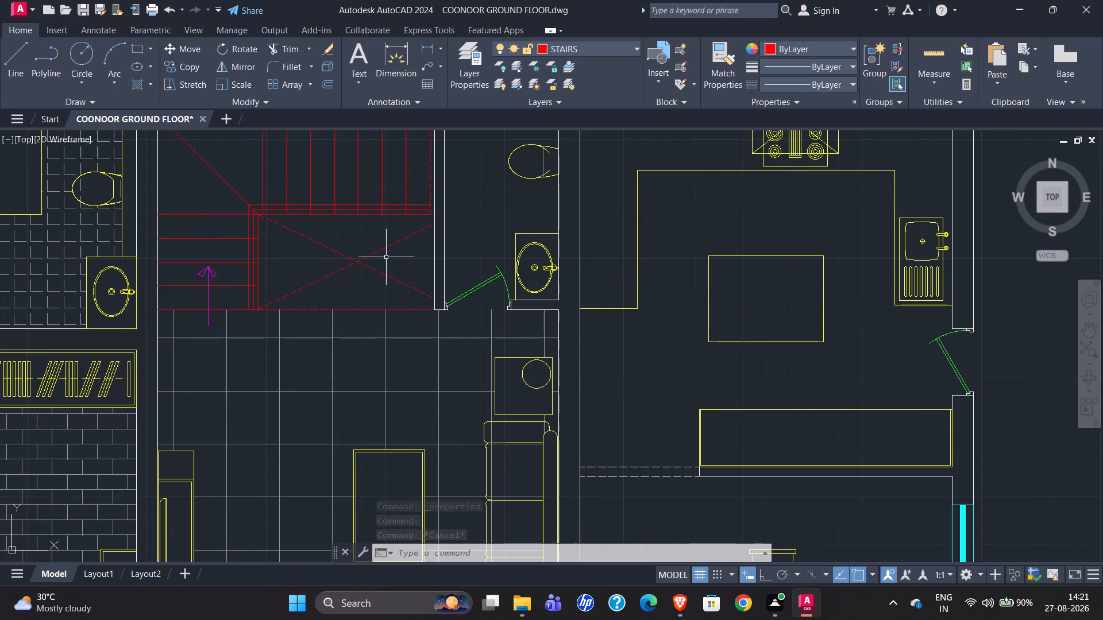
pyautogui.scroll(4, 421, 231)
pyautogui.scroll(-2, 438, 237)
pyautogui.scroll(-2, 495, 248)
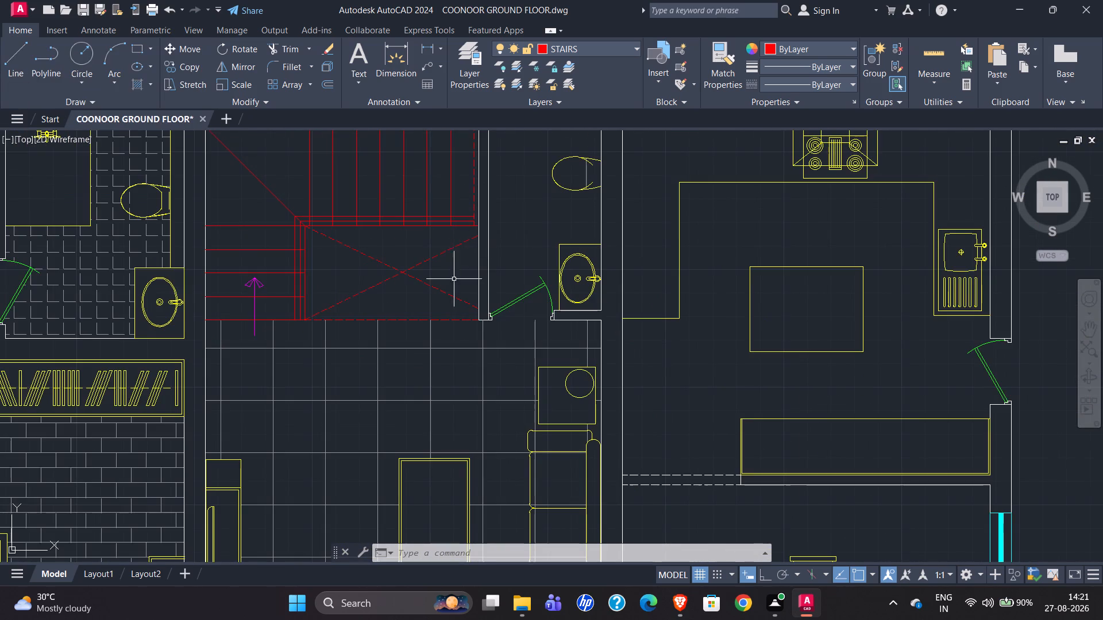
pyautogui.scroll(-2, 584, 250)
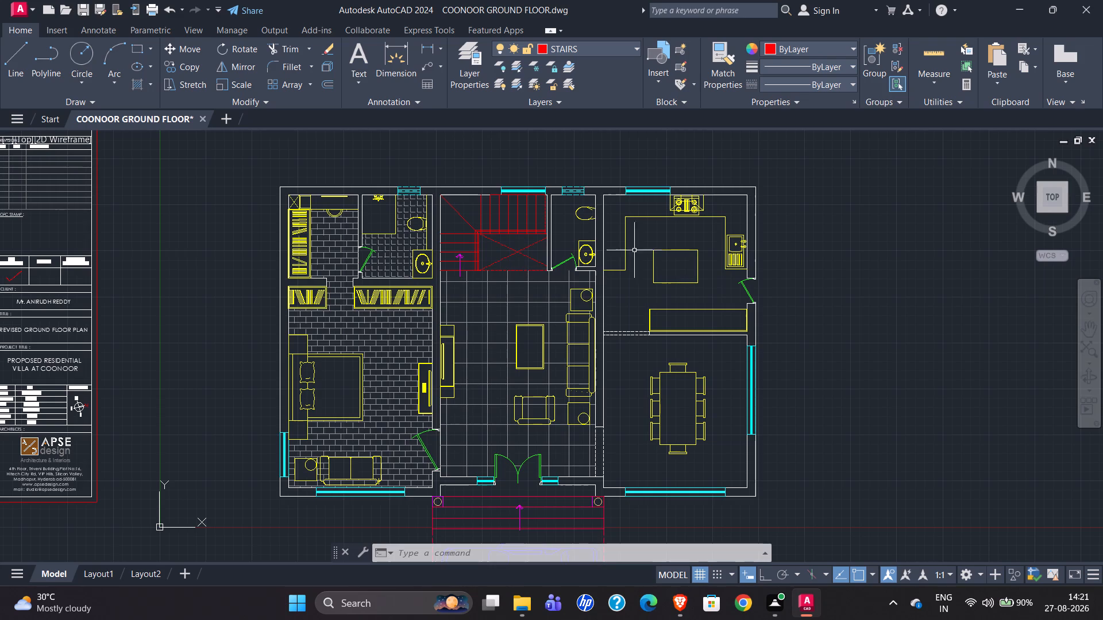
pyautogui.scroll(3, 570, 241)
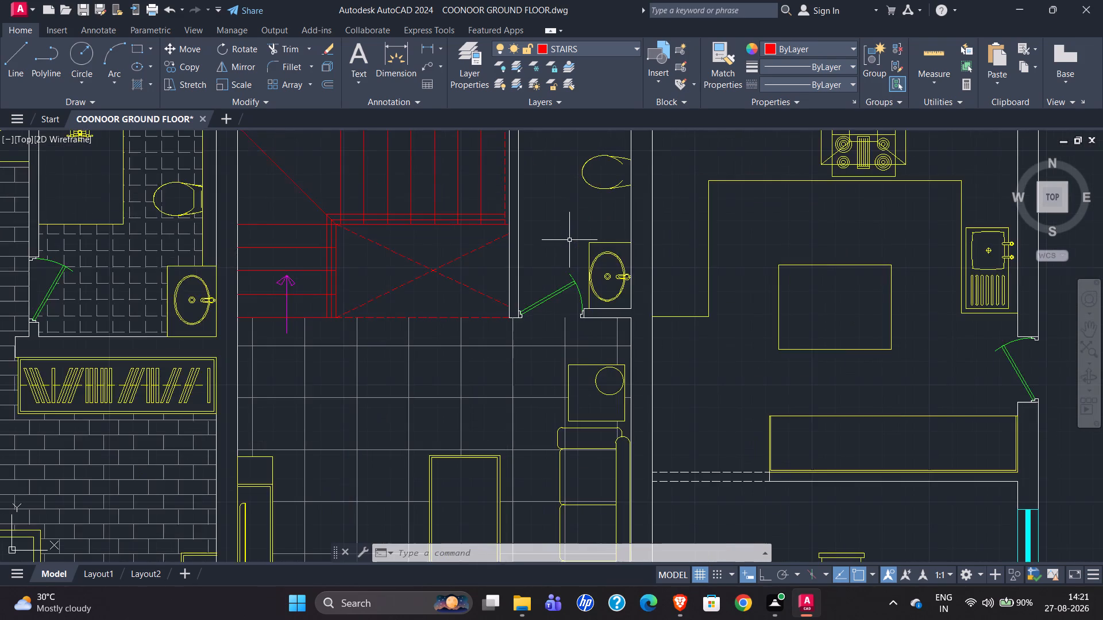
pyautogui.scroll(-1, 496, 269)
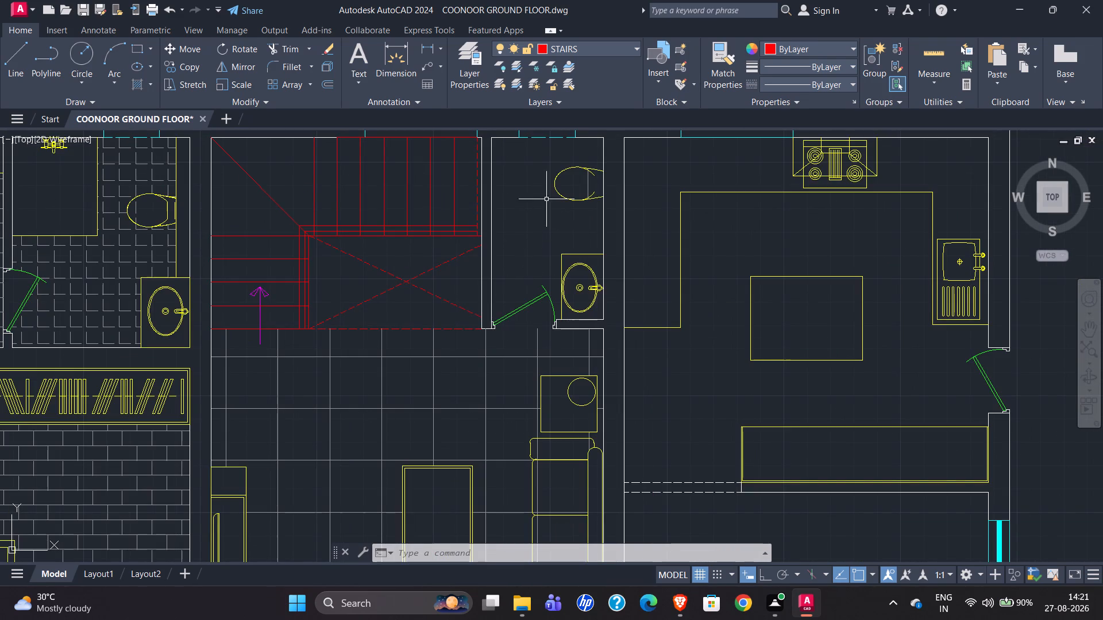
pyautogui.scroll(-1, 495, 218)
pyautogui.scroll(2, 518, 166)
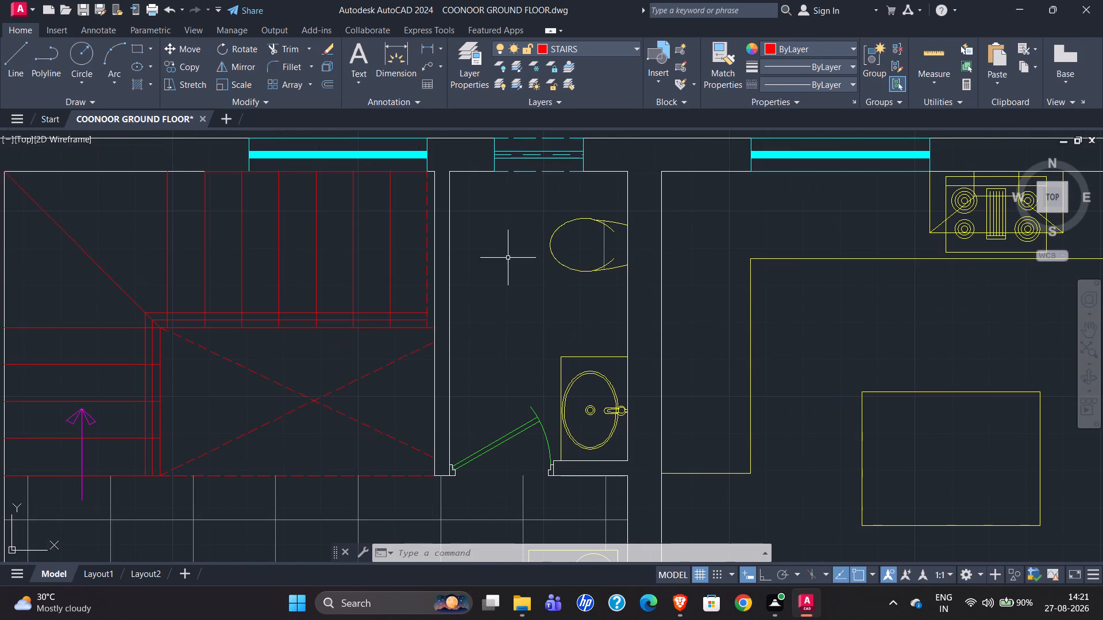
pyautogui.click(19, 67)
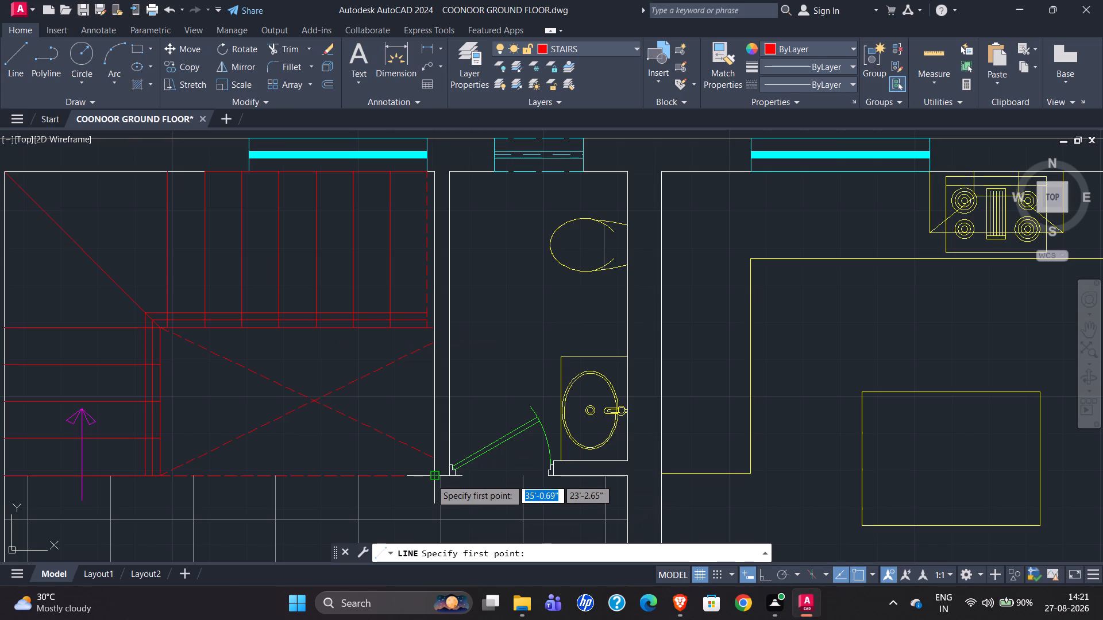
pyautogui.click(431, 479)
pyautogui.click(627, 480)
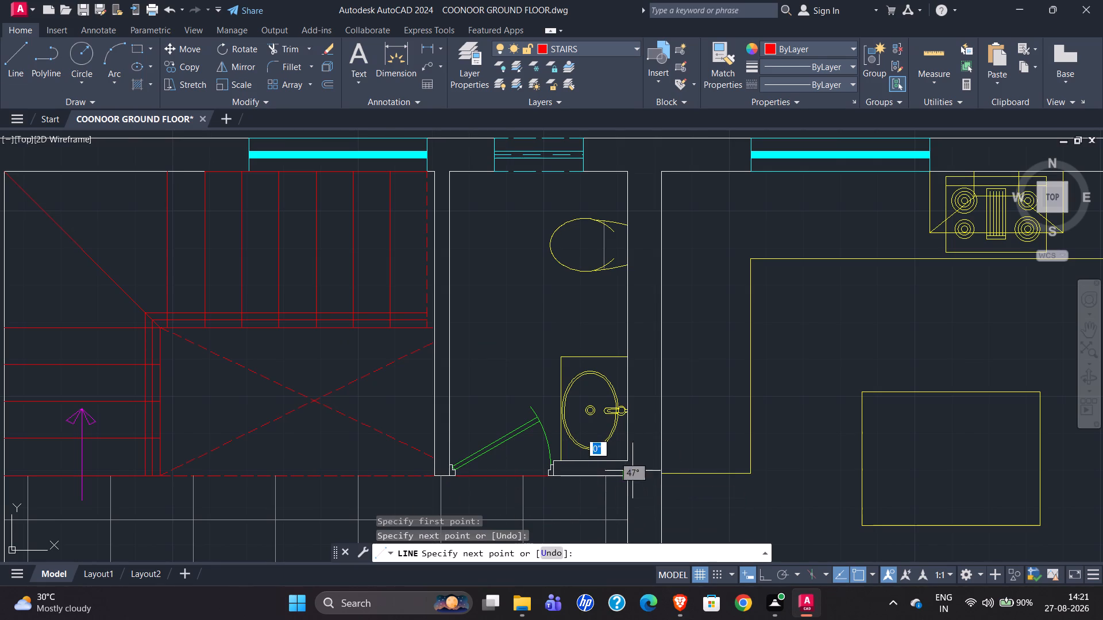
pyautogui.press('Escape')
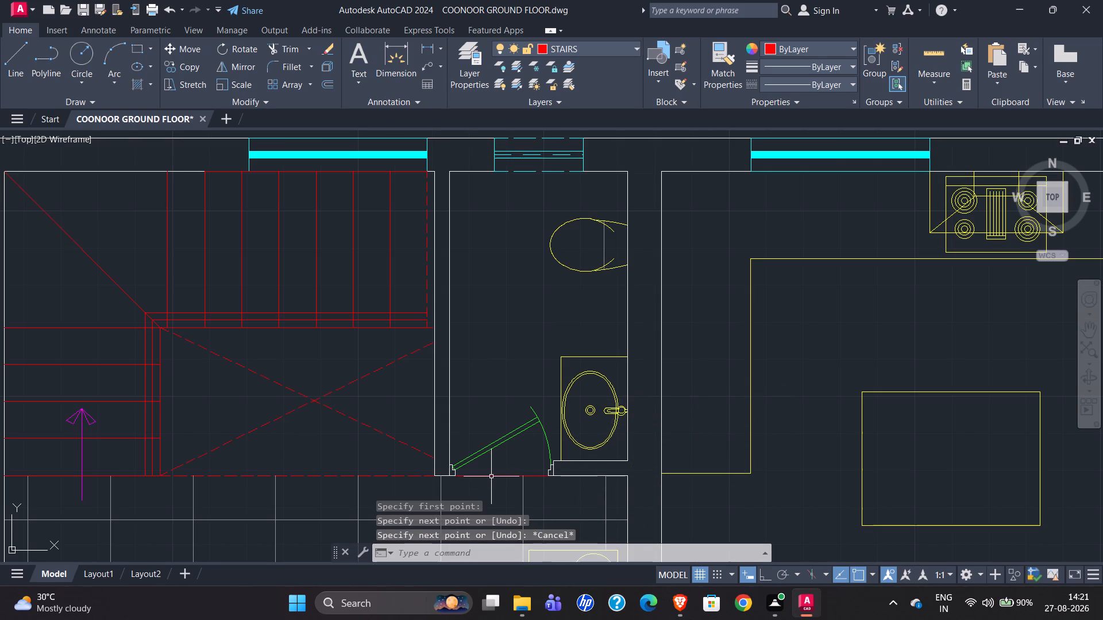
pyautogui.click(491, 476)
pyautogui.press('Escape')
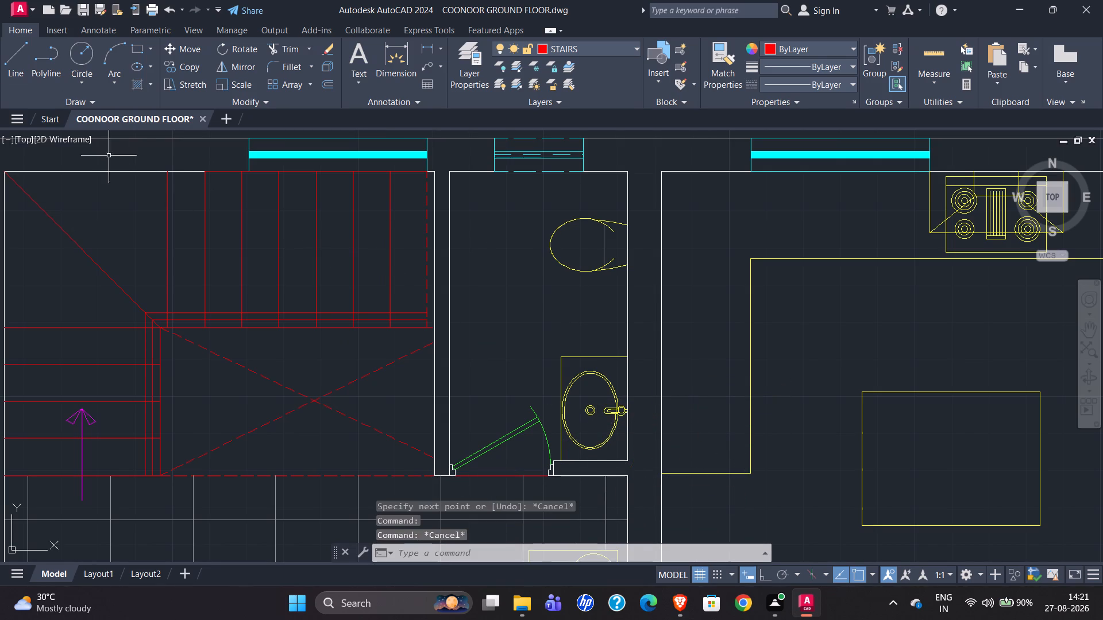
# Hatch the small toilet's floor beside the stairs with the ANGLE pattern at a scale of 1.
pyautogui.click(133, 80)
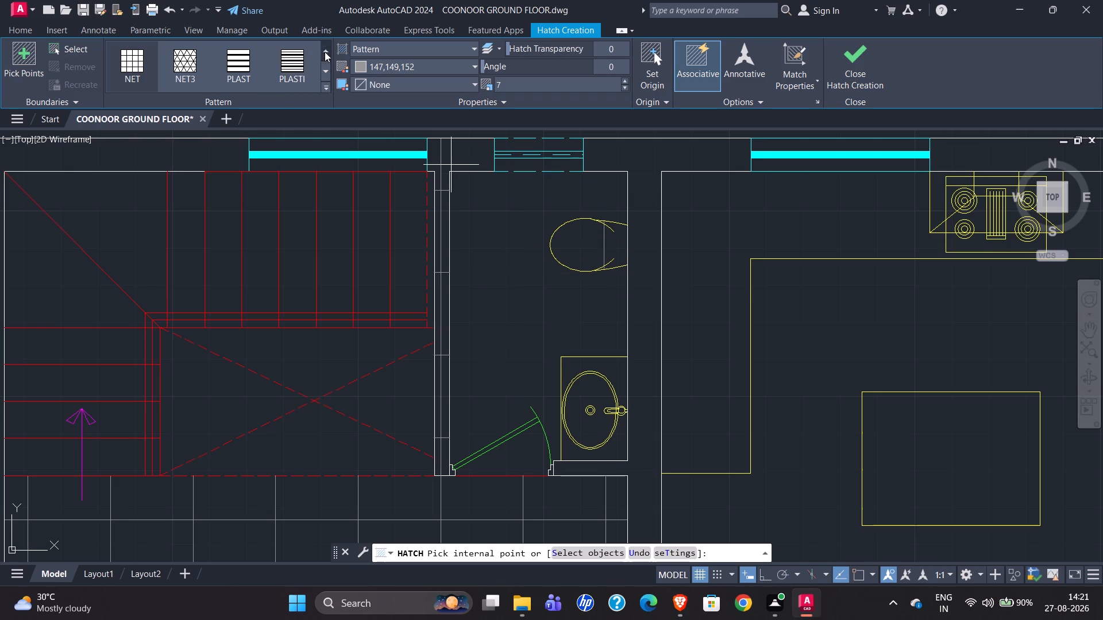
pyautogui.click(325, 89)
pyautogui.scroll(9, 256, 96)
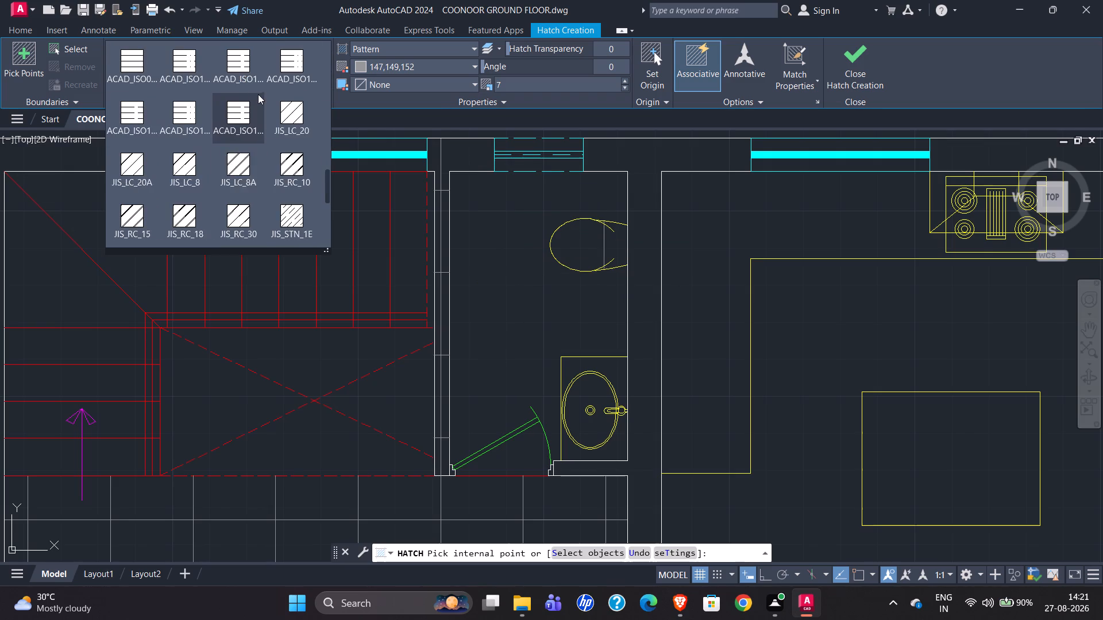
pyautogui.scroll(18, 258, 94)
pyautogui.scroll(5, 249, 89)
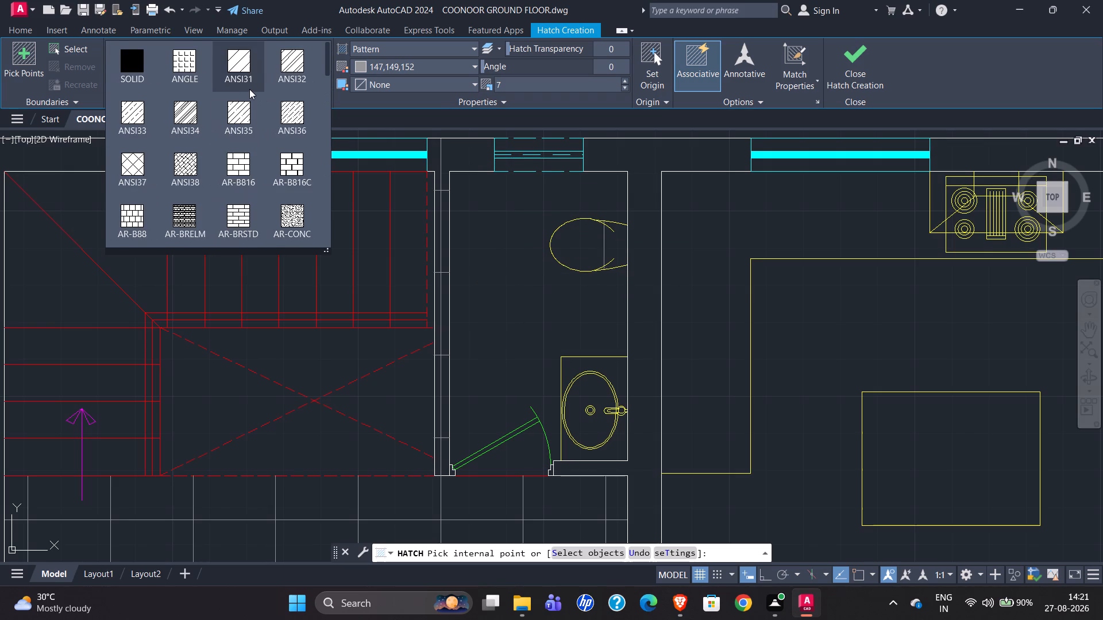
pyautogui.click(196, 67)
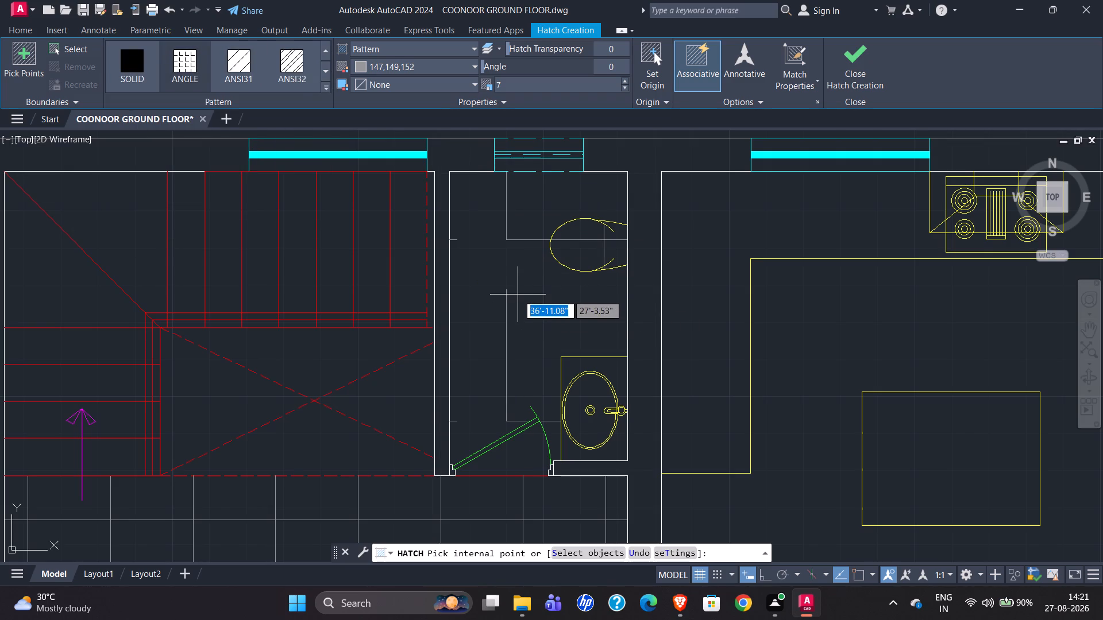
pyautogui.click(515, 87)
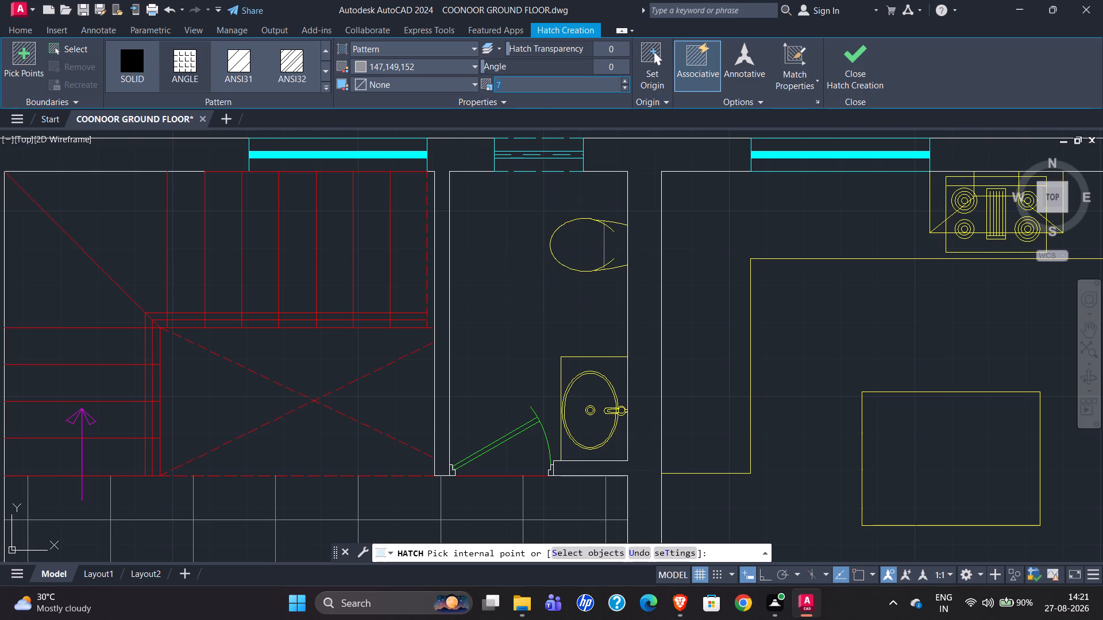
pyautogui.press('1')
pyautogui.press('Return')
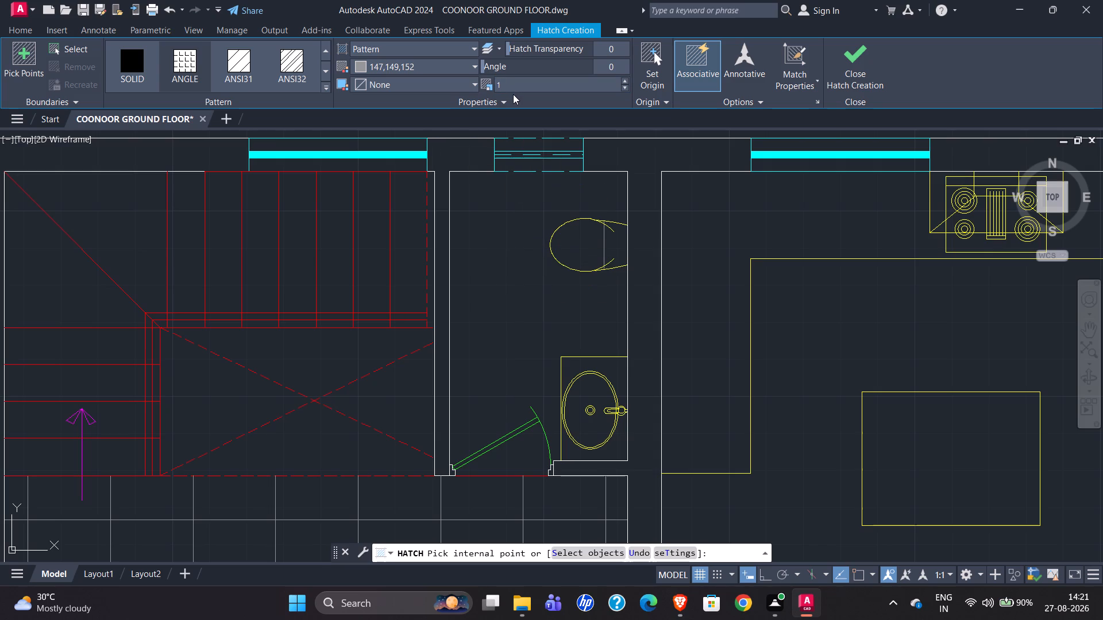
pyautogui.scroll(-1, 504, 254)
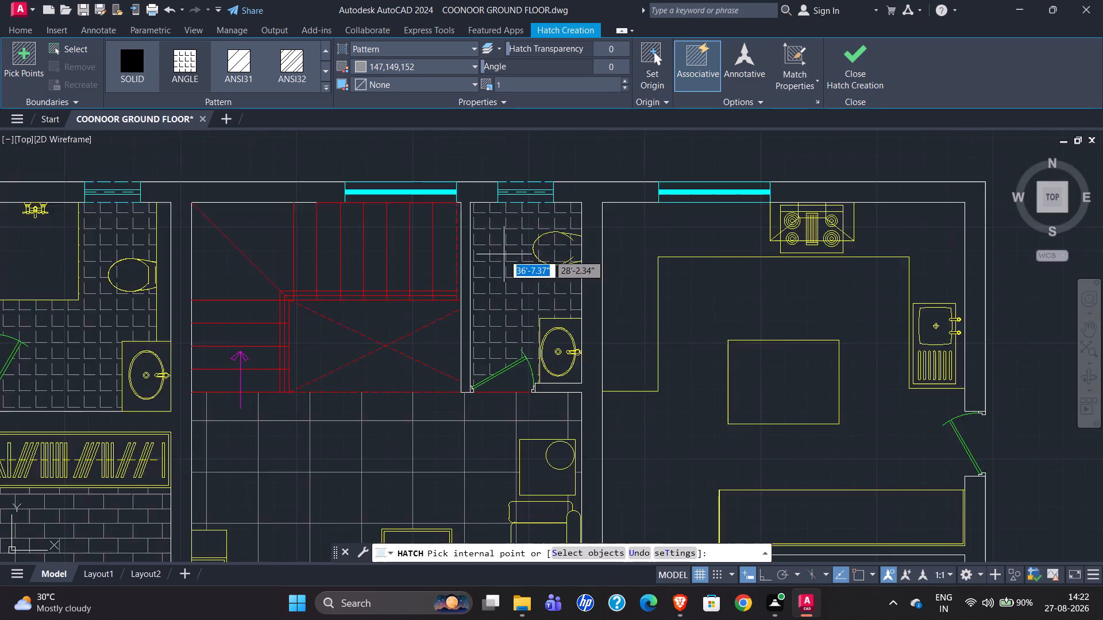
pyautogui.scroll(-2, 504, 254)
pyautogui.click(506, 271)
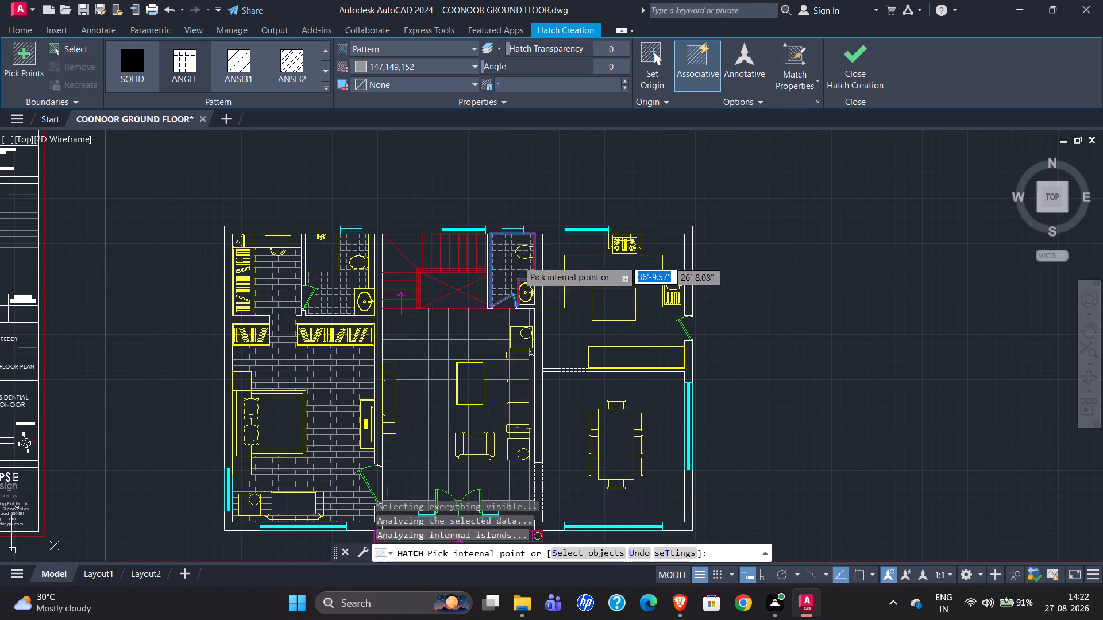
pyautogui.scroll(5, 524, 259)
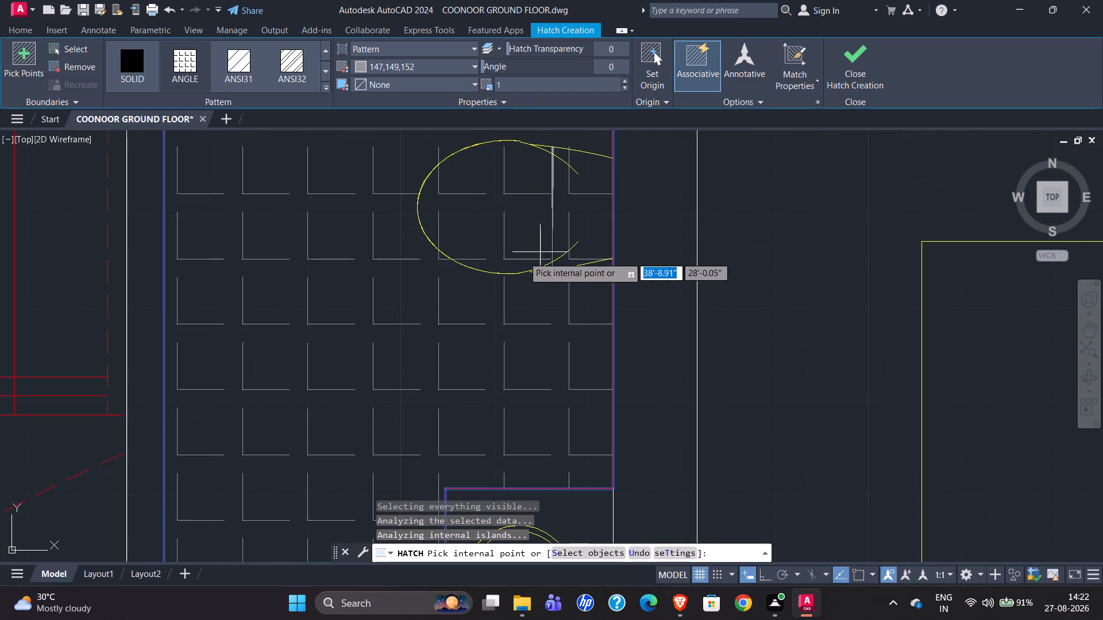
pyautogui.scroll(-2, 488, 264)
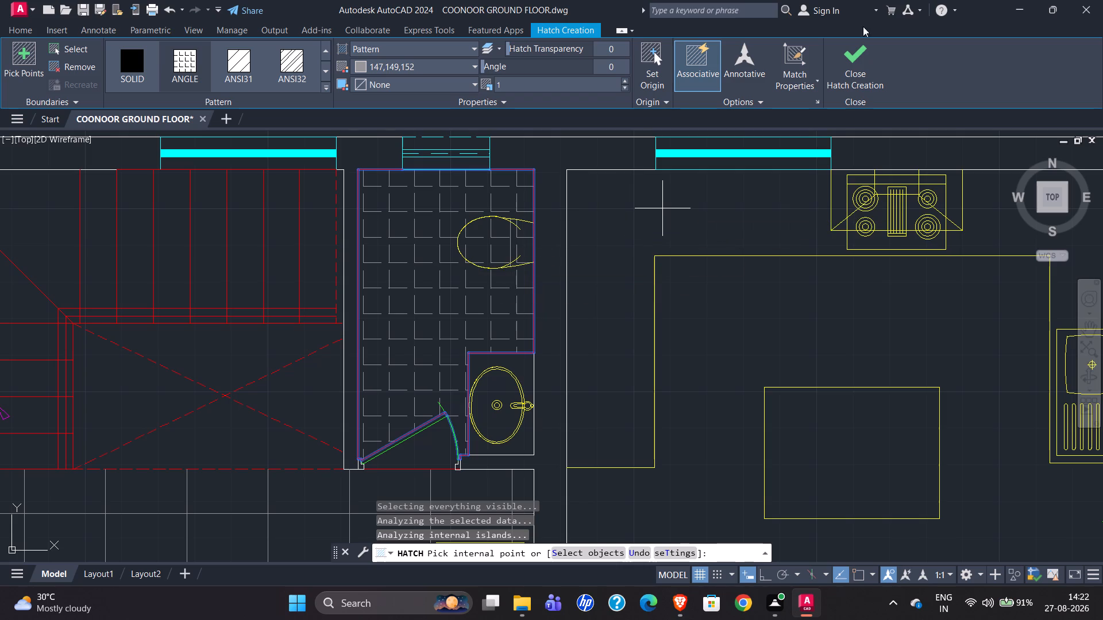
pyautogui.click(864, 72)
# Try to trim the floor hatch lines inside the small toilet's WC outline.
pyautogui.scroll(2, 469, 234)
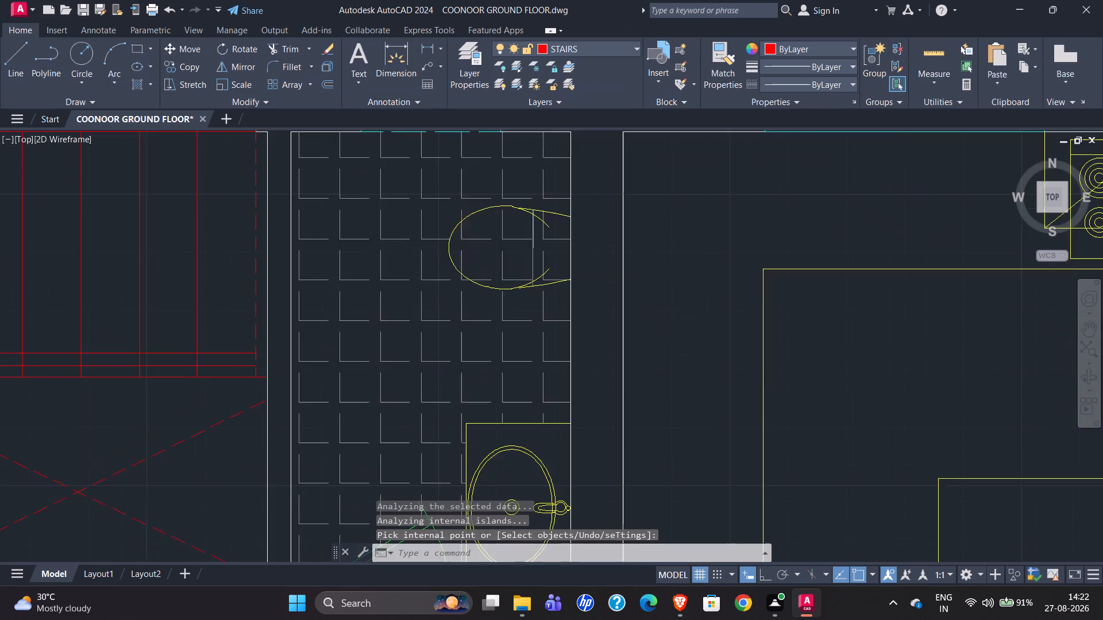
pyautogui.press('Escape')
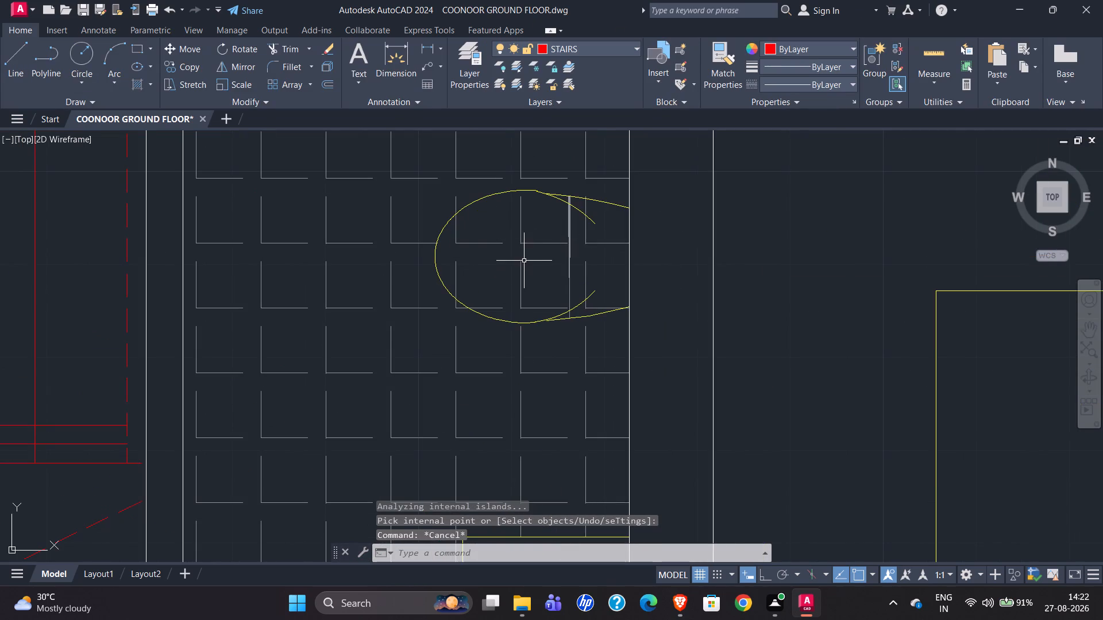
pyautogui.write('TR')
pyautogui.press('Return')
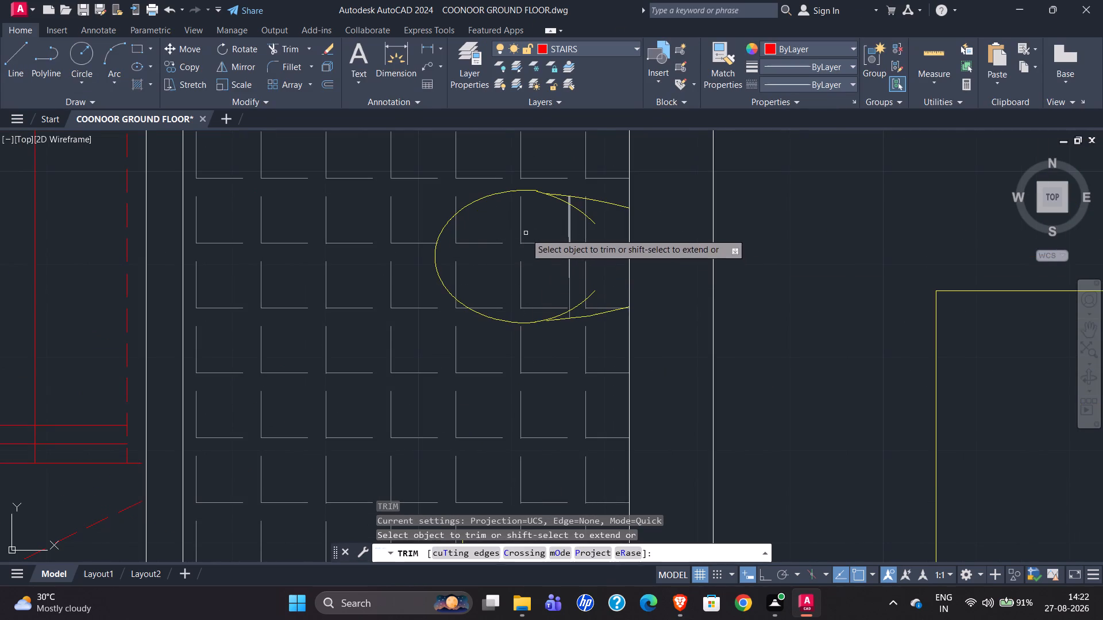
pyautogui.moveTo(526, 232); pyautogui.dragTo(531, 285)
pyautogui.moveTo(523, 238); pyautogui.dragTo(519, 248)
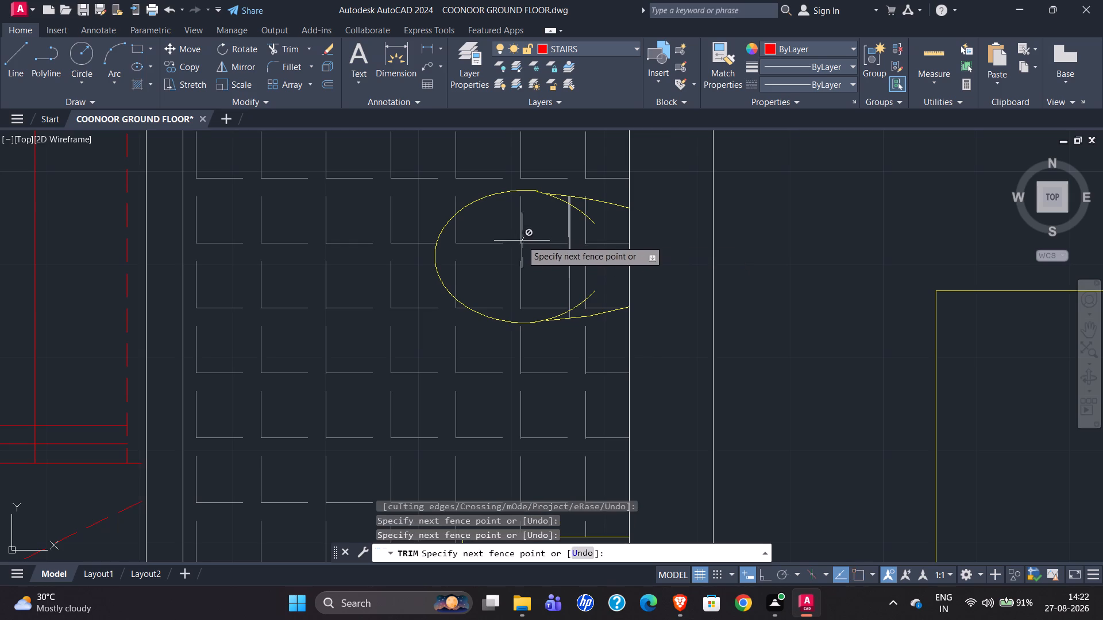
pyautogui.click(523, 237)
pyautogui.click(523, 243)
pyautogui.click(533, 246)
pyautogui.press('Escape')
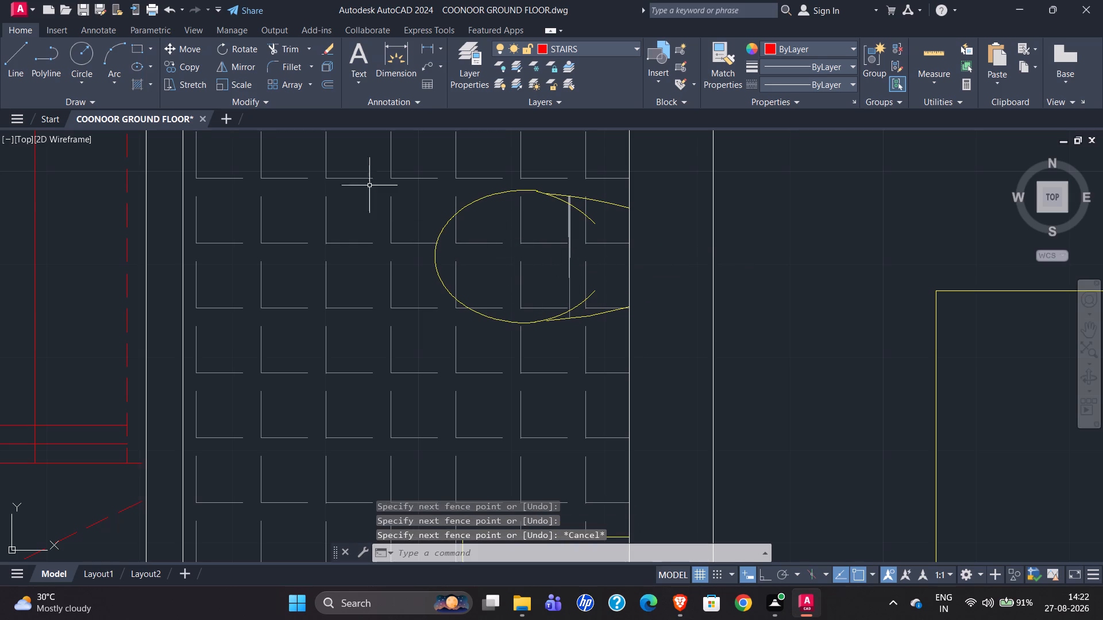
# Inspect the redrawn plan's floor hatching around both toilets' WCs and the living room furniture, comparing it with the reference plan.
pyautogui.scroll(-6, 670, 215)
pyautogui.scroll(3, 624, 369)
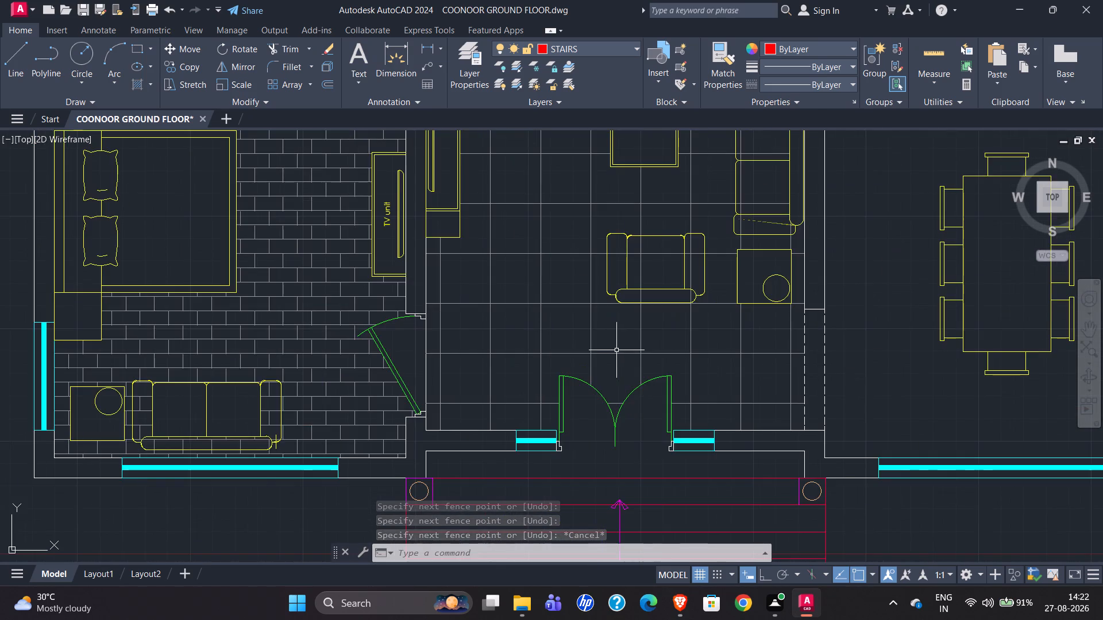
pyautogui.scroll(-3, 616, 350)
pyautogui.scroll(3, 623, 278)
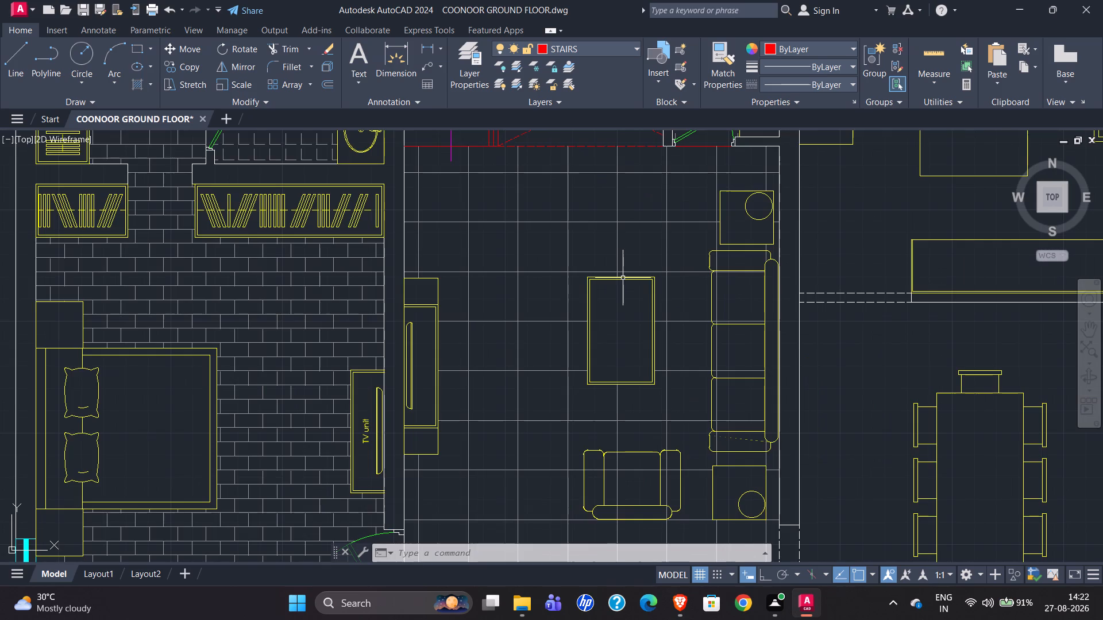
pyautogui.scroll(-2, 569, 282)
pyautogui.scroll(4, 642, 177)
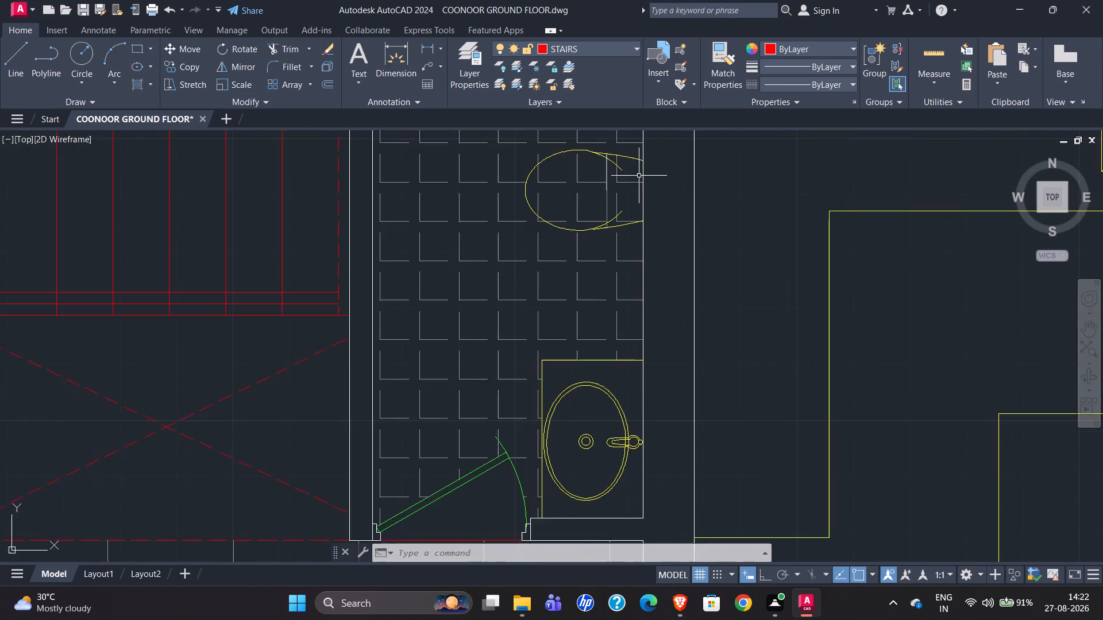
pyautogui.scroll(-3, 614, 185)
pyautogui.scroll(1, 603, 189)
pyautogui.scroll(-2, 602, 369)
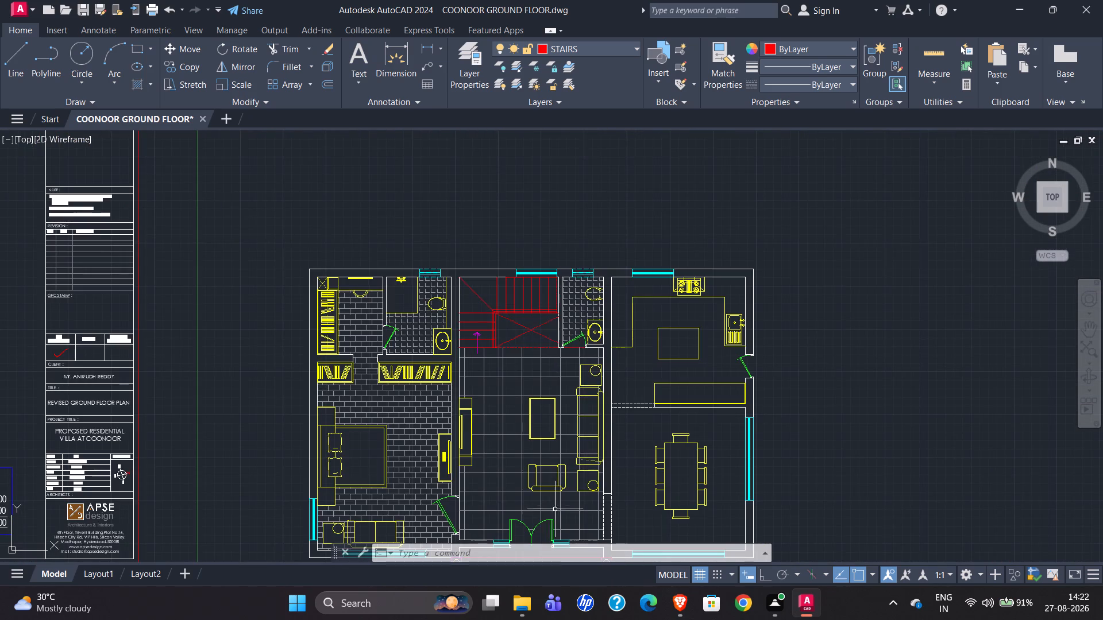
pyautogui.scroll(5, 545, 495)
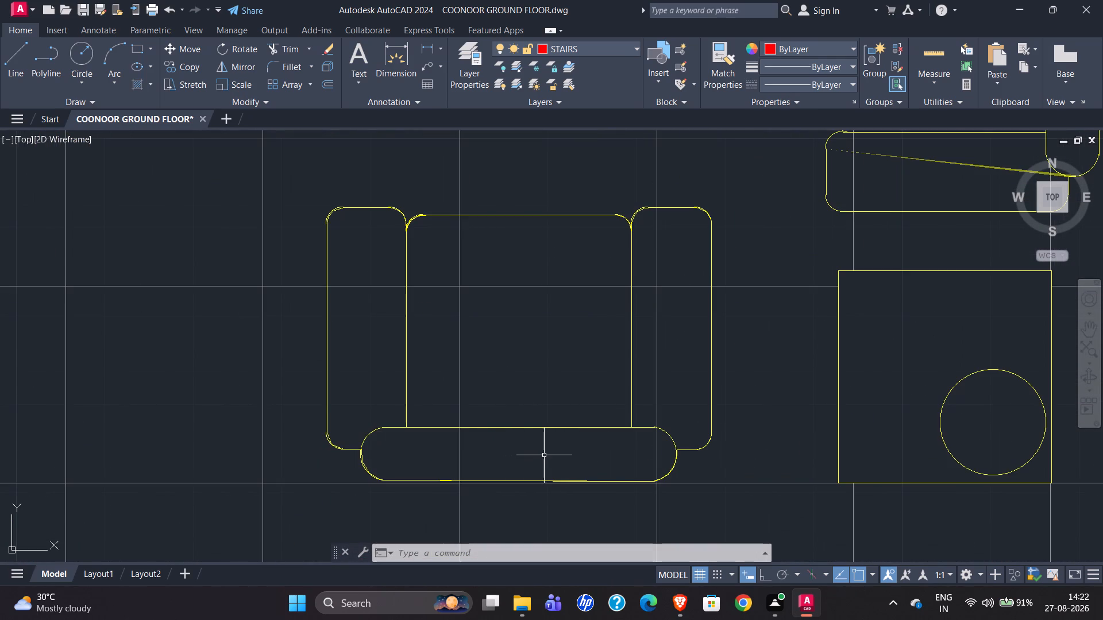
pyautogui.scroll(-4, 348, 499)
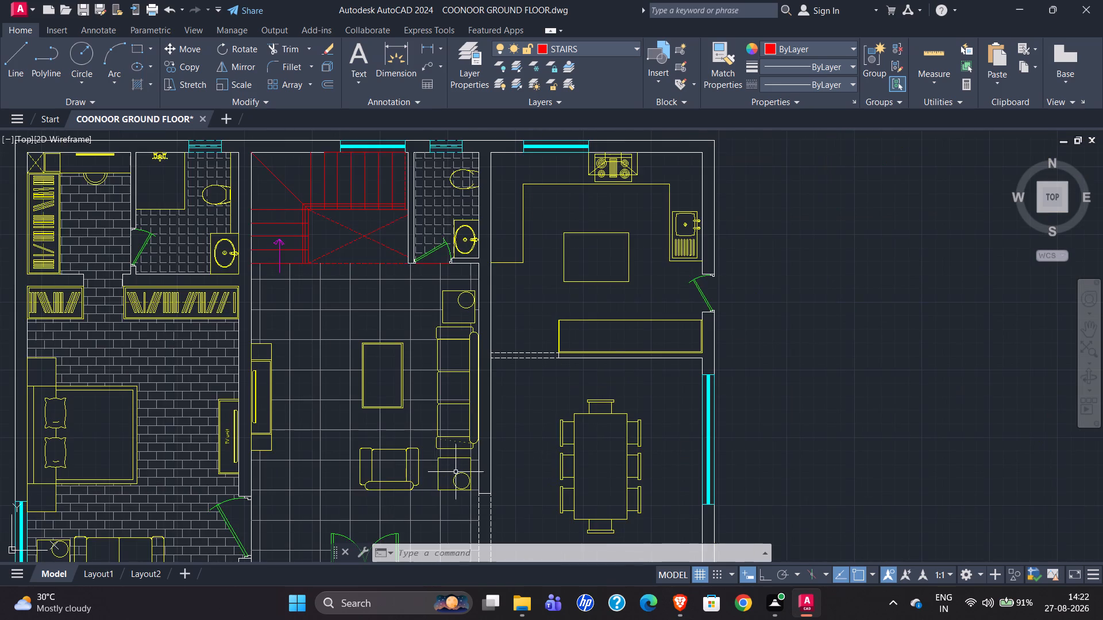
pyautogui.scroll(-1, 473, 472)
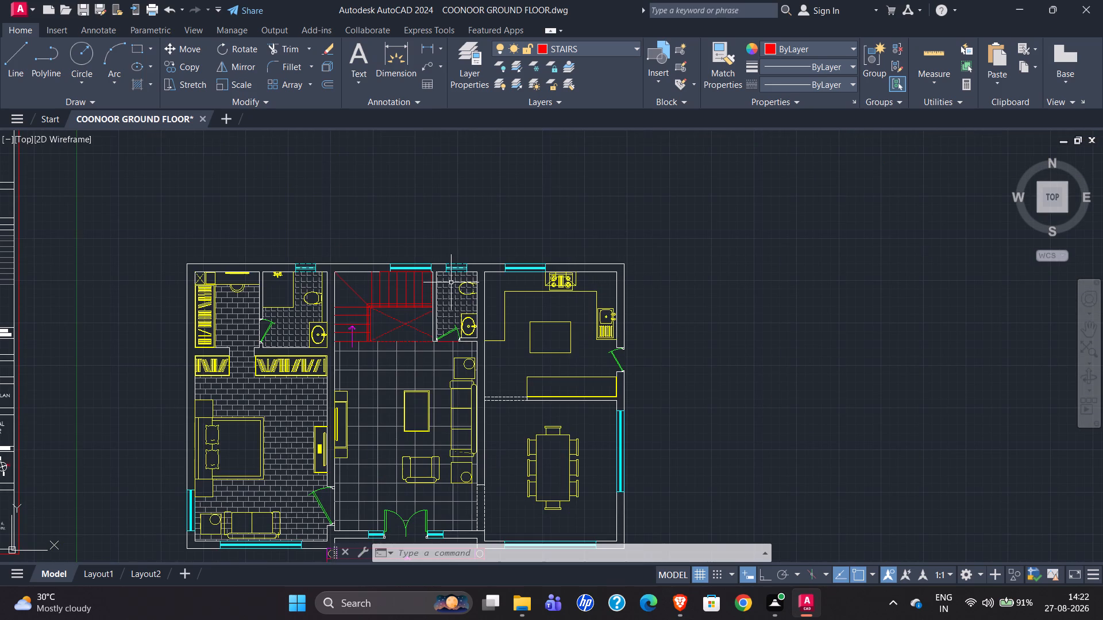
pyautogui.scroll(6, 302, 301)
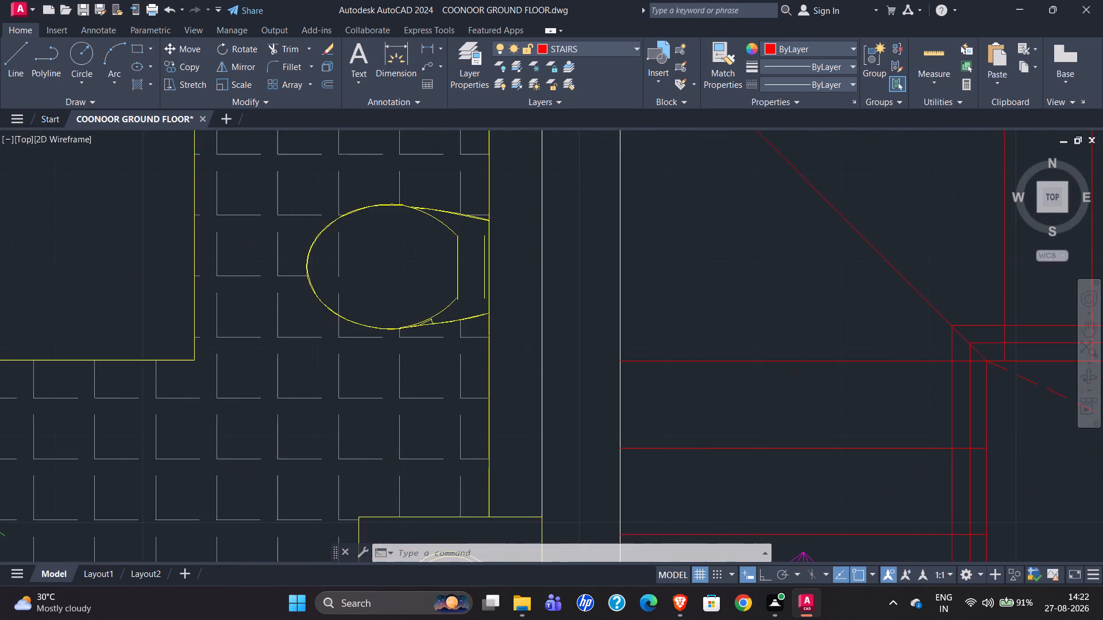
pyautogui.scroll(-3, 302, 301)
pyautogui.scroll(4, 313, 277)
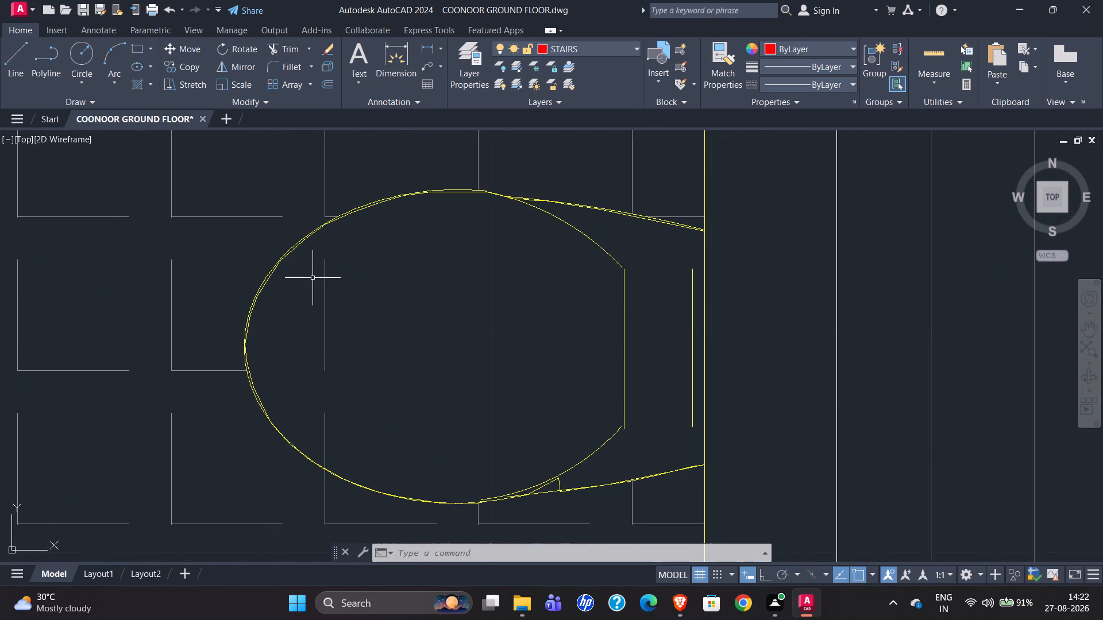
pyautogui.scroll(-2, 377, 293)
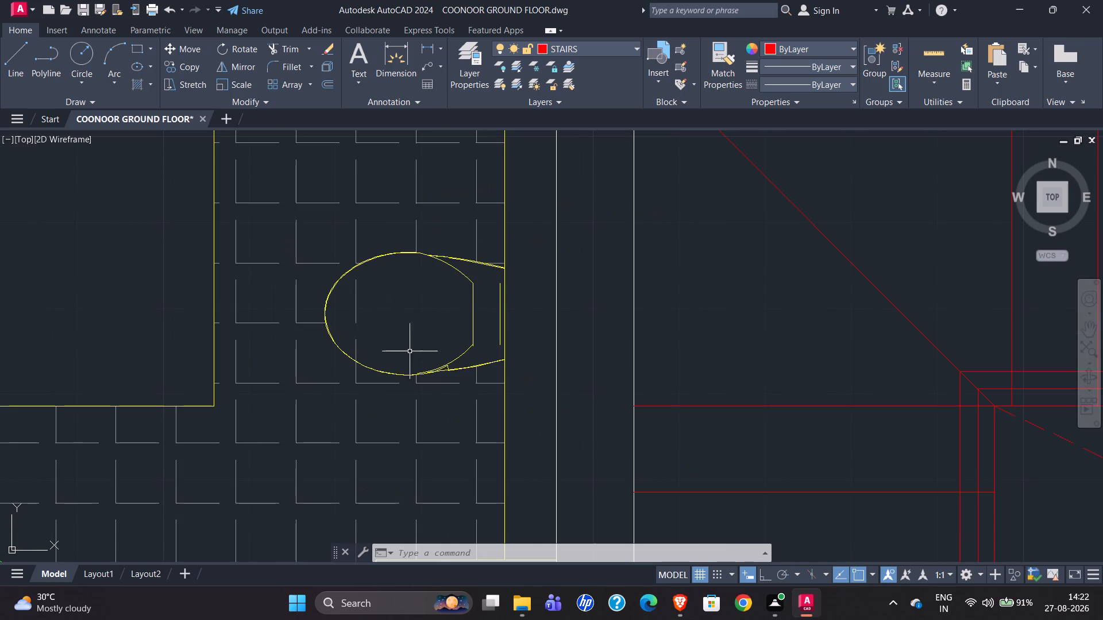
pyautogui.scroll(-3, 275, 338)
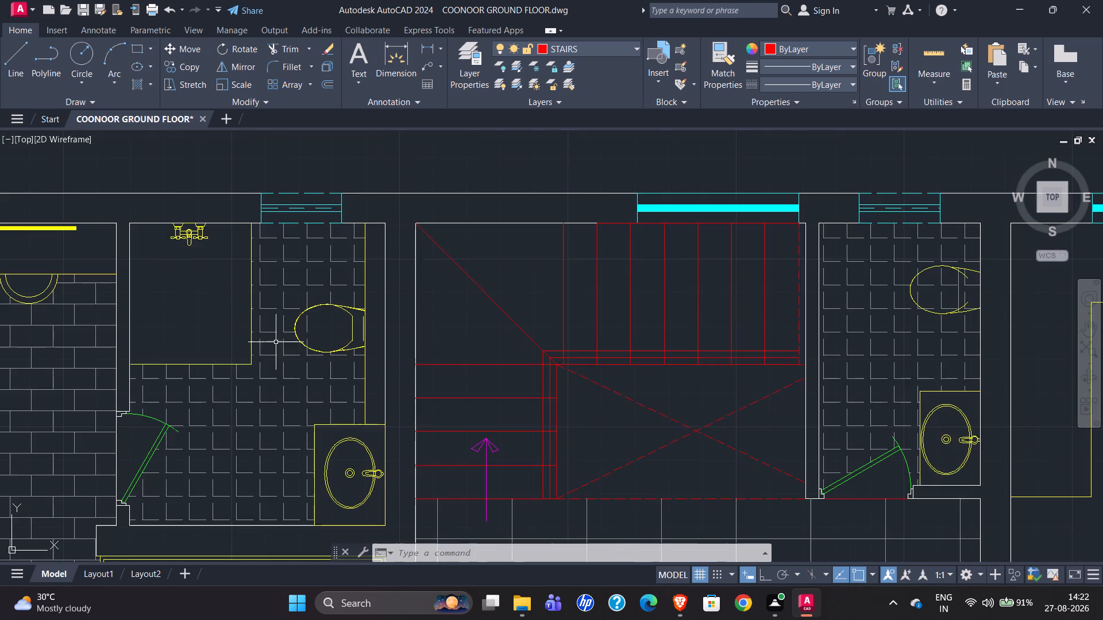
pyautogui.scroll(-2, 266, 359)
pyautogui.scroll(4, 490, 334)
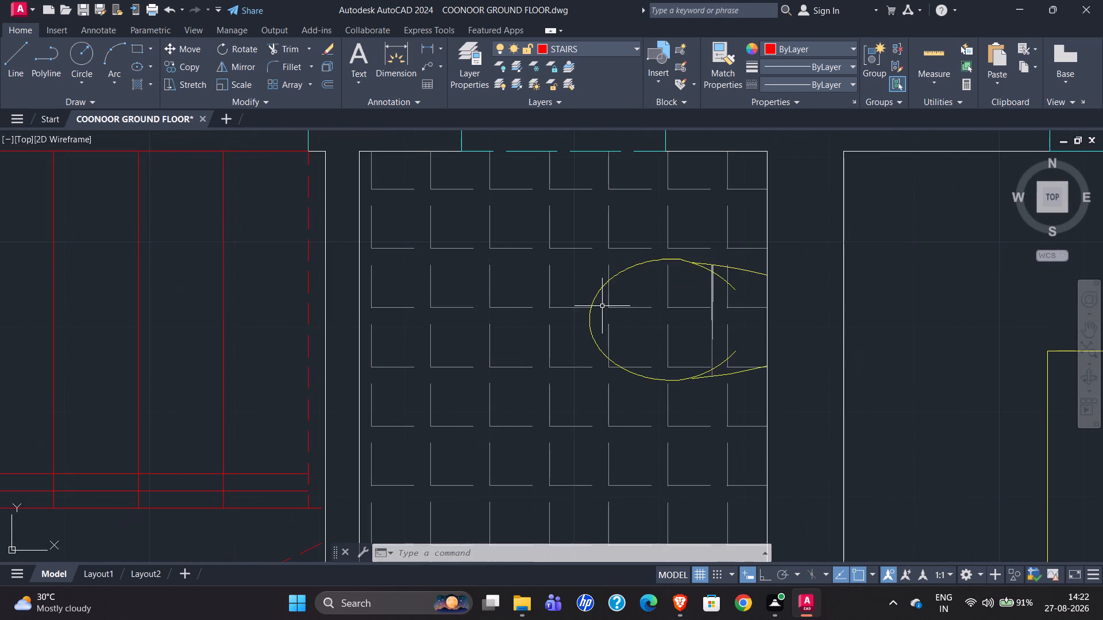
pyautogui.scroll(-3, 566, 303)
pyautogui.scroll(-3, 637, 304)
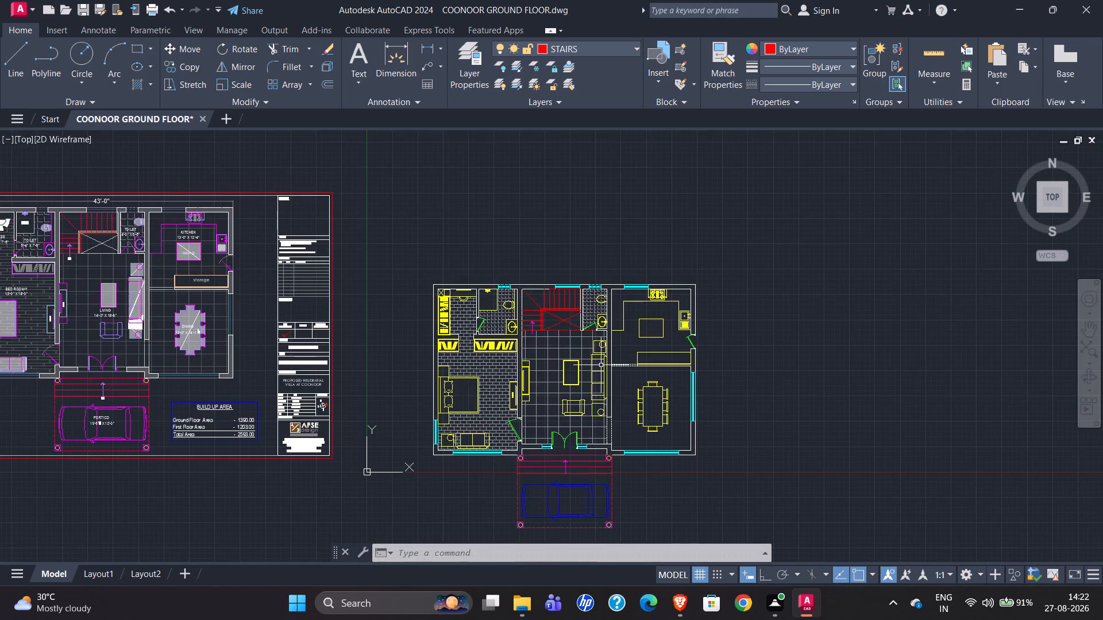
pyautogui.scroll(3, 600, 433)
pyautogui.scroll(-2, 415, 304)
pyautogui.scroll(-1, 606, 295)
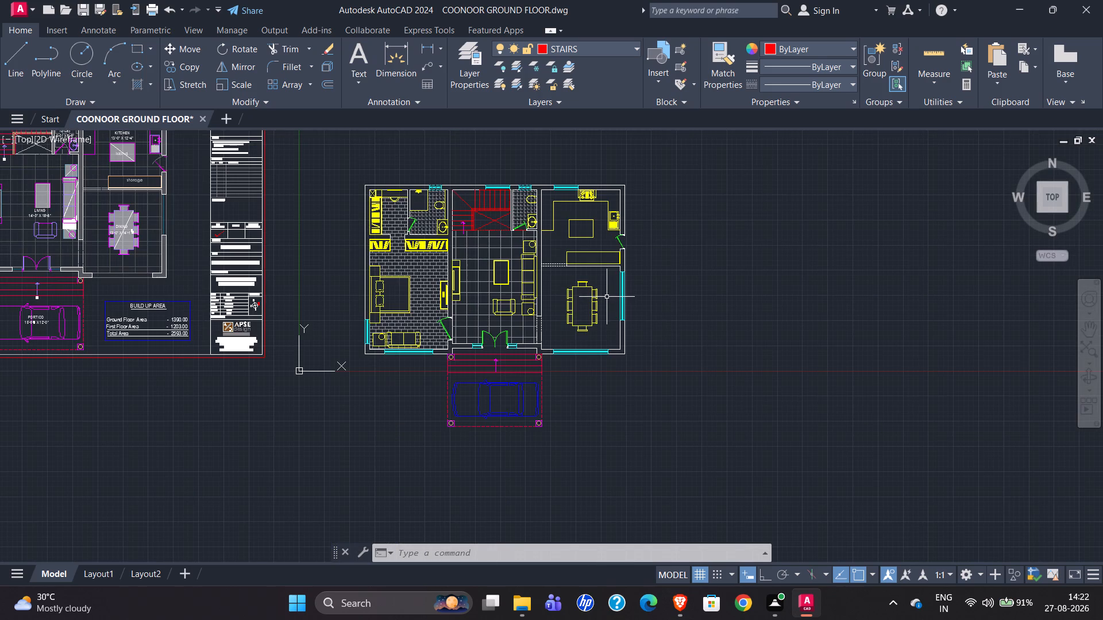
pyautogui.scroll(-1, 608, 299)
pyautogui.scroll(3, 238, 222)
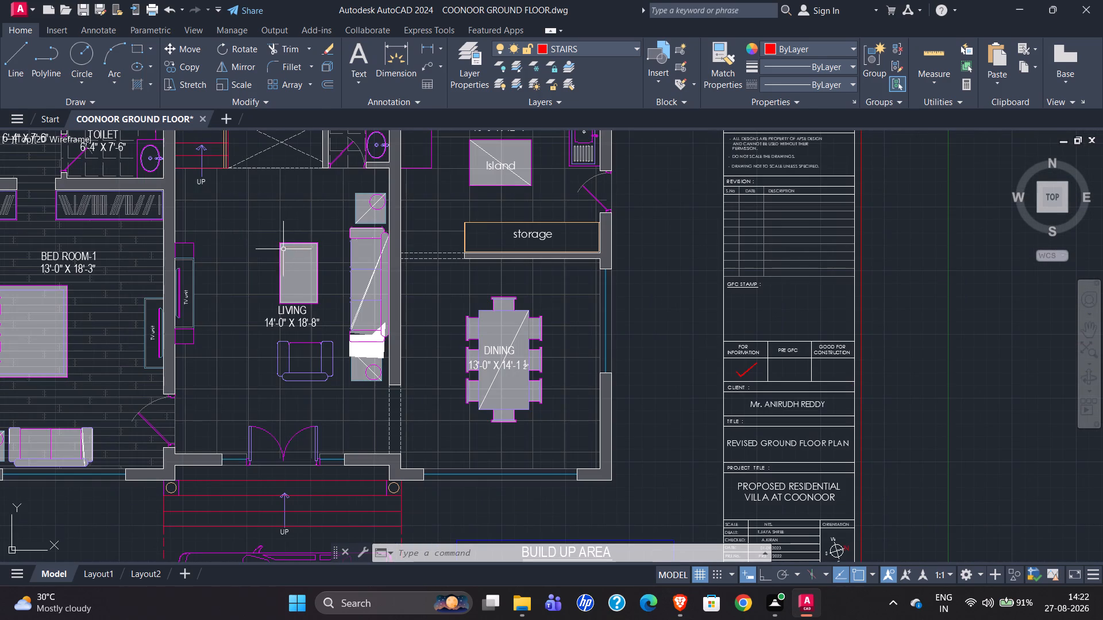
pyautogui.scroll(-1, 254, 273)
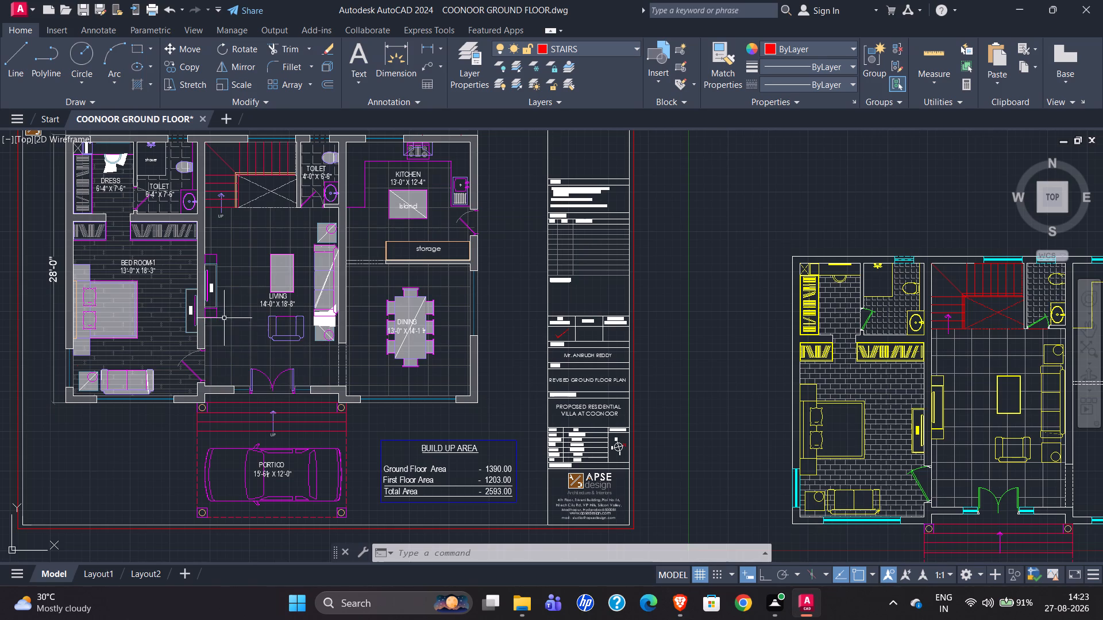
pyautogui.scroll(2, 438, 180)
pyautogui.scroll(-2, 275, 247)
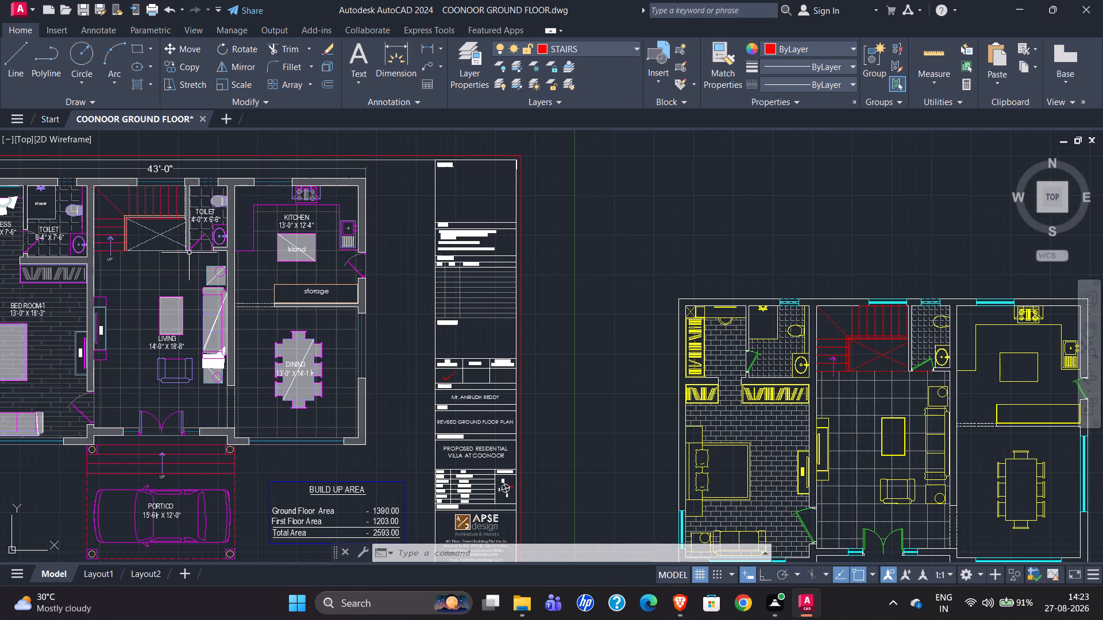
pyautogui.scroll(-1, 79, 168)
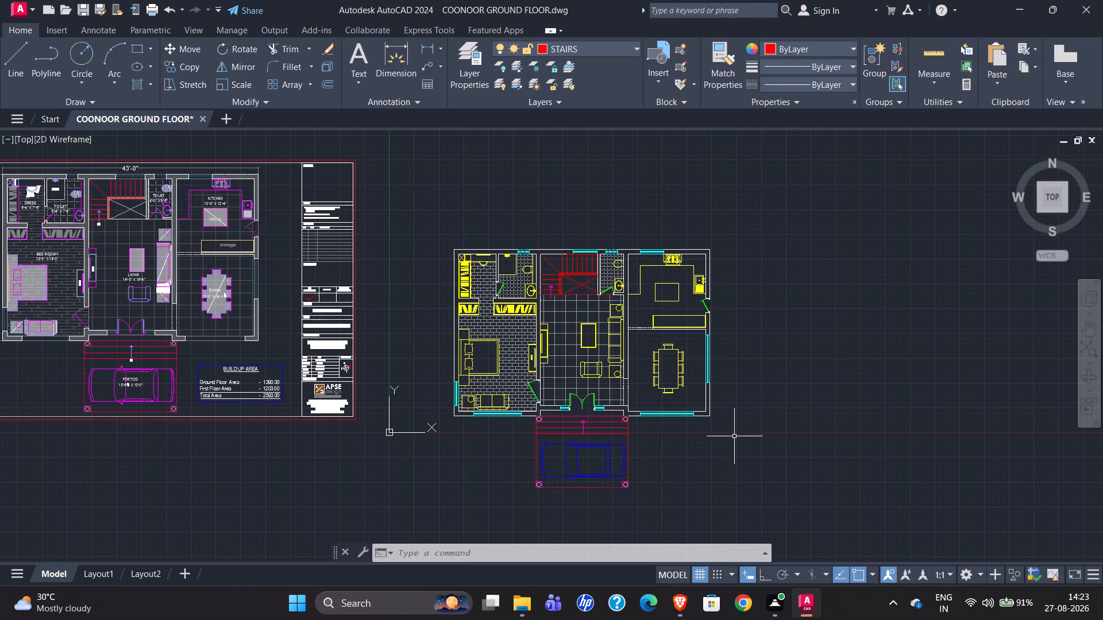
# Hatch the dining room floor around the table and chairs with the NET pattern at a scale of 7.
pyautogui.click(137, 91)
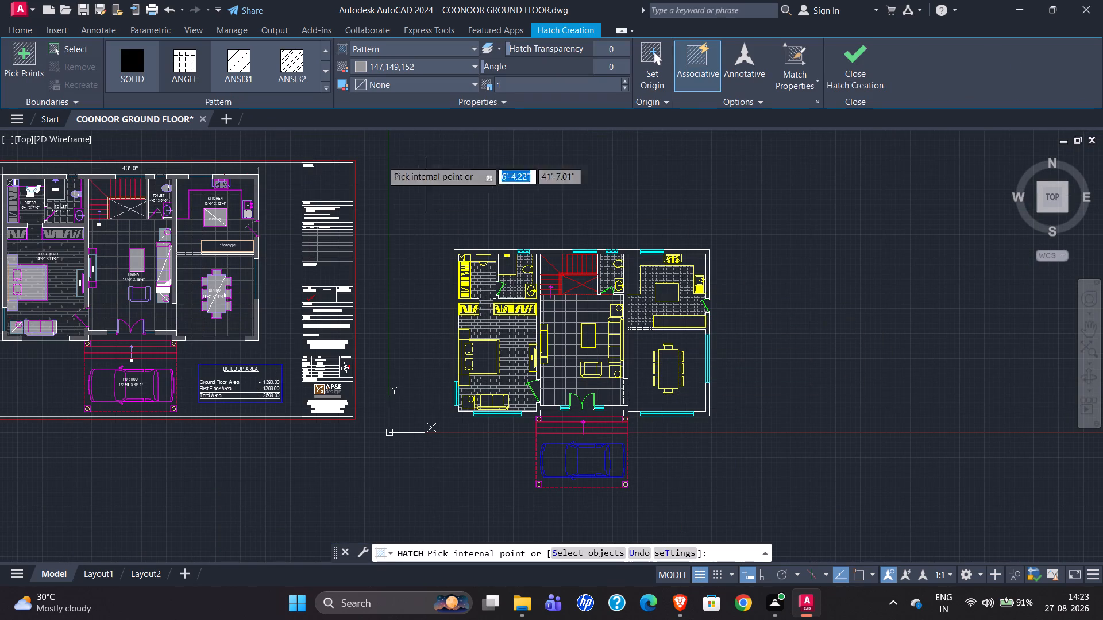
pyautogui.click(327, 90)
pyautogui.scroll(-6, 248, 136)
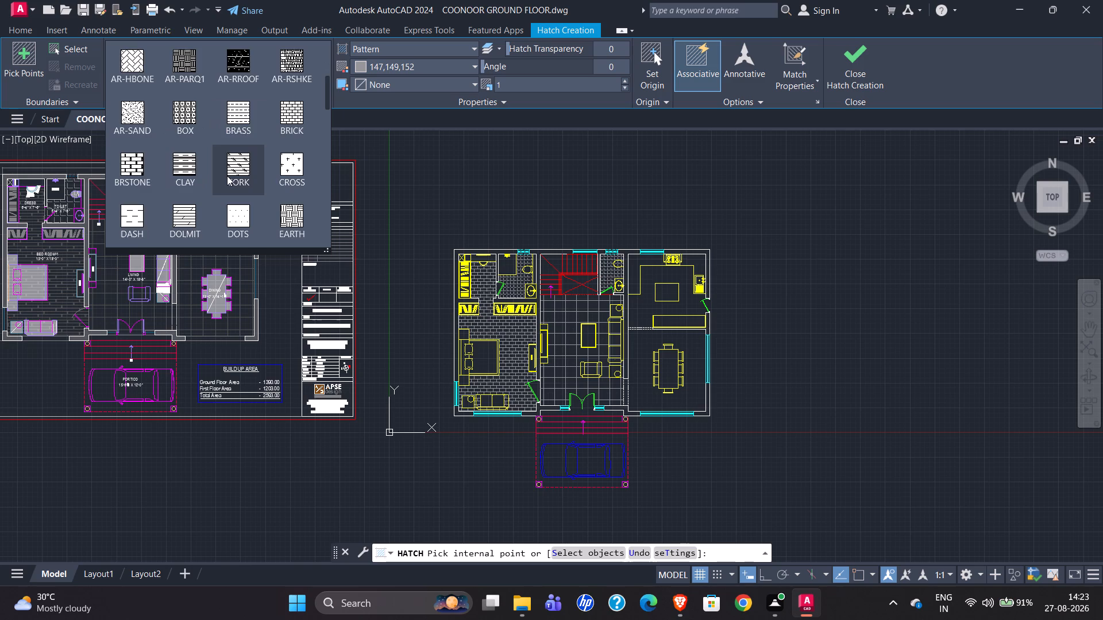
pyautogui.scroll(-17, 227, 176)
pyautogui.scroll(-3, 182, 164)
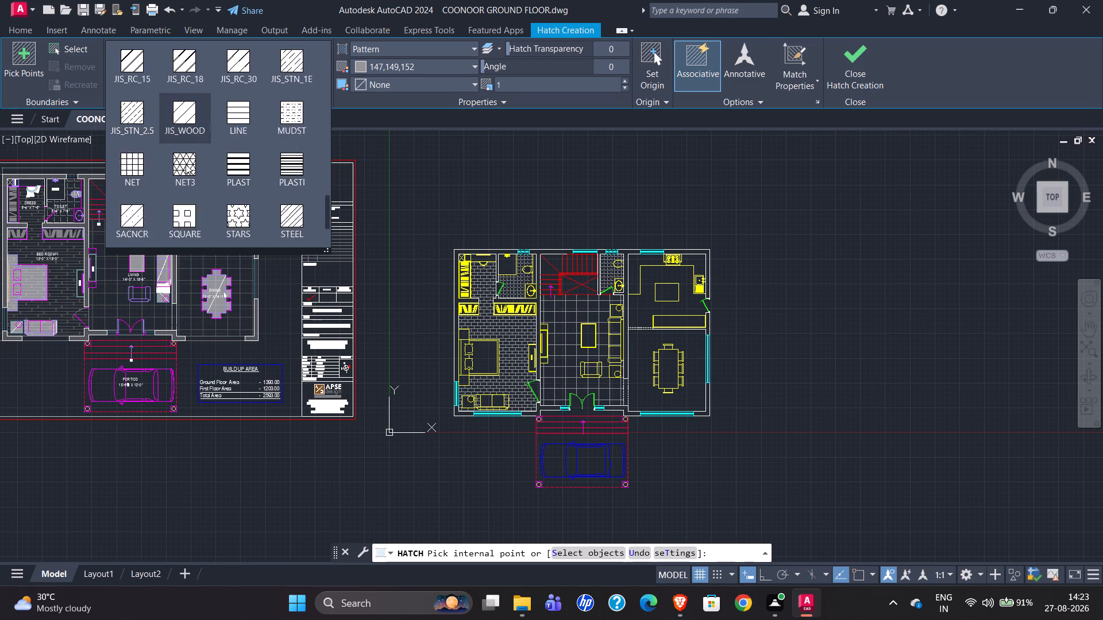
pyautogui.scroll(-2, 186, 164)
pyautogui.click(134, 71)
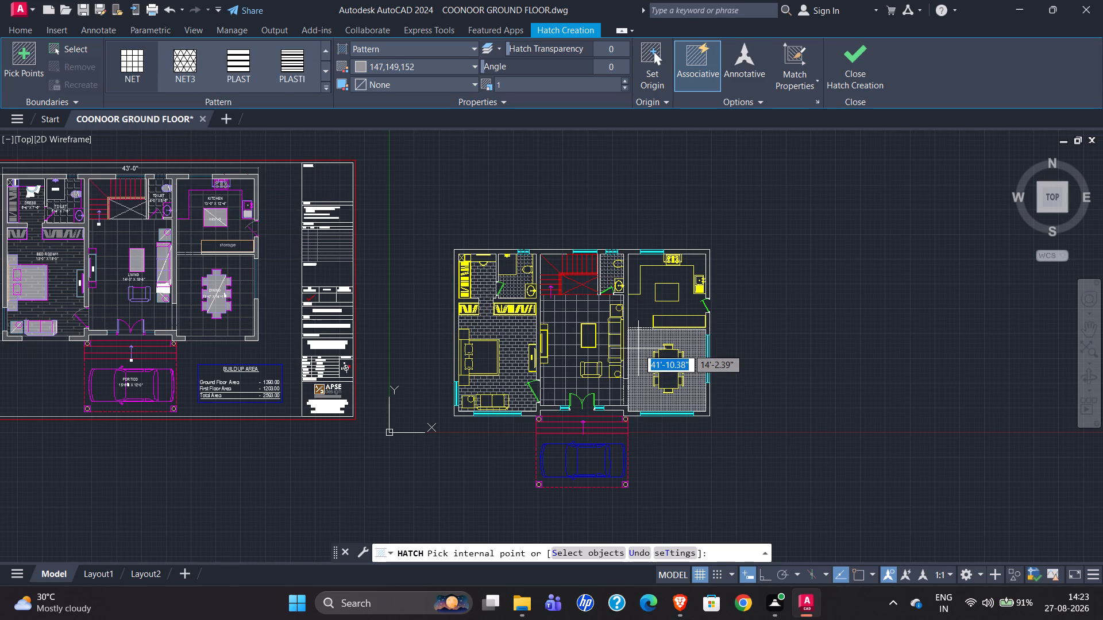
pyautogui.click(583, 82)
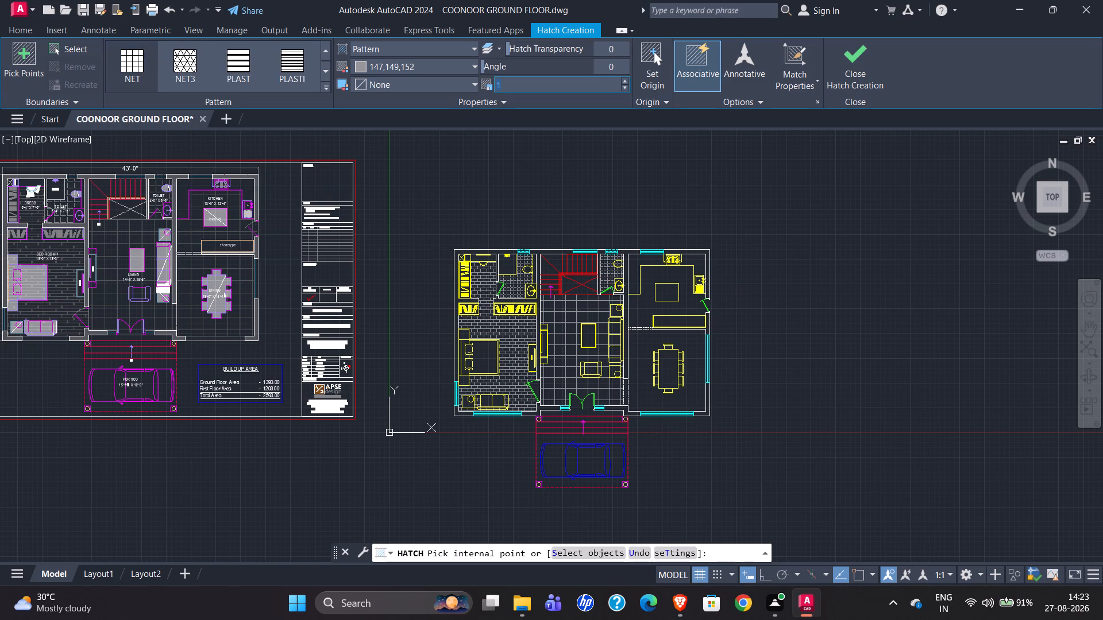
pyautogui.press('7')
pyautogui.press('Return')
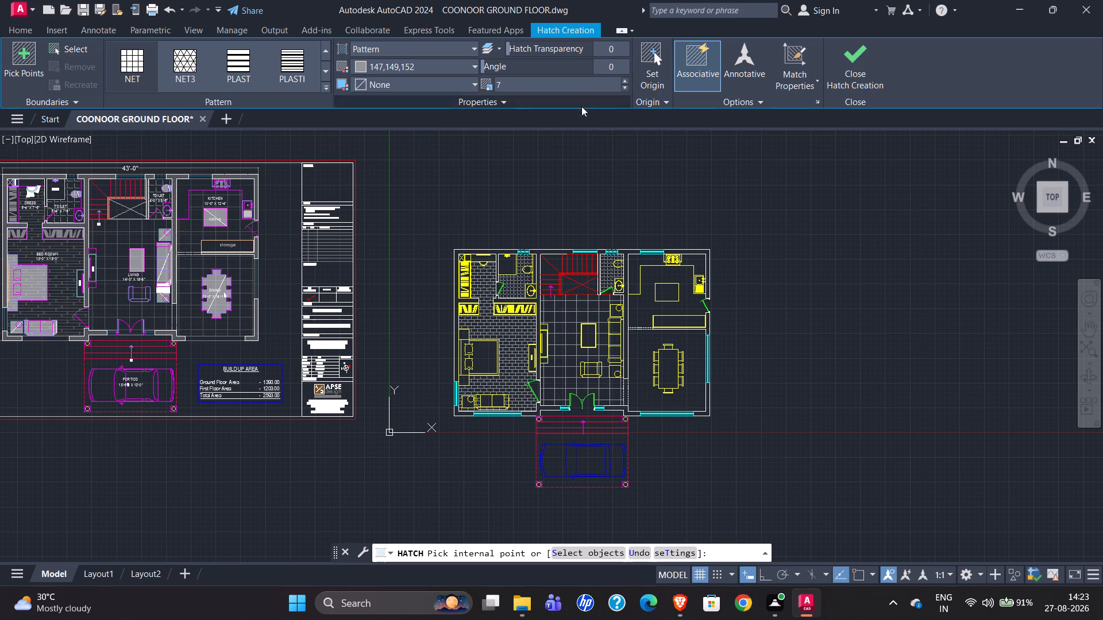
pyautogui.click(640, 351)
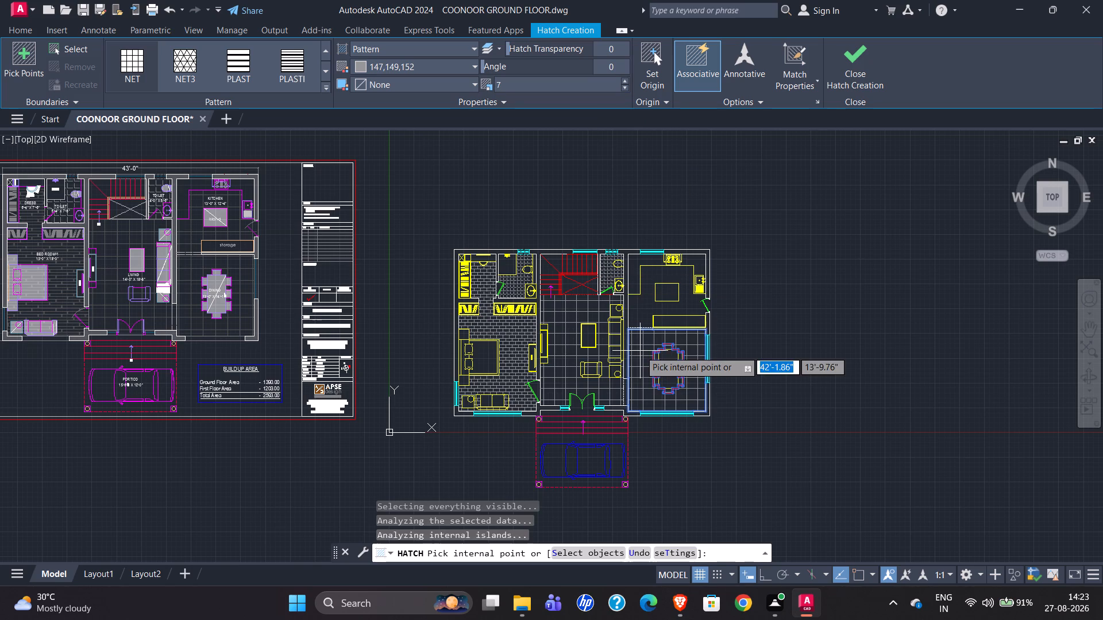
# Add the kitchen floor around the island and counters to the same NET hatch and finish the hatch.
pyautogui.click(641, 308)
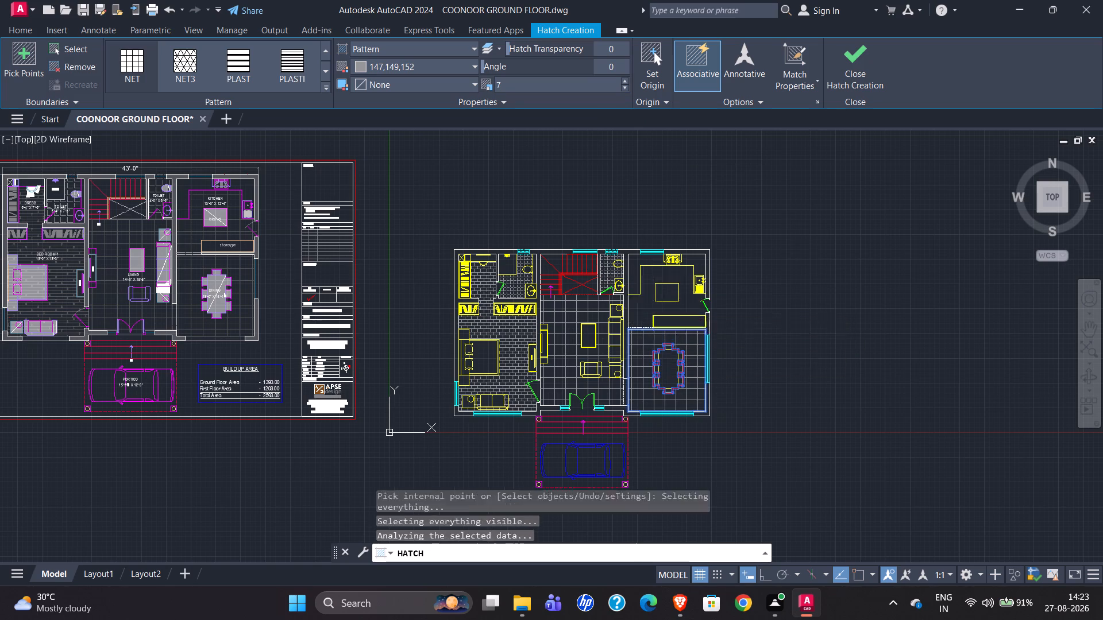
pyautogui.scroll(3, 661, 337)
pyautogui.scroll(-3, 655, 333)
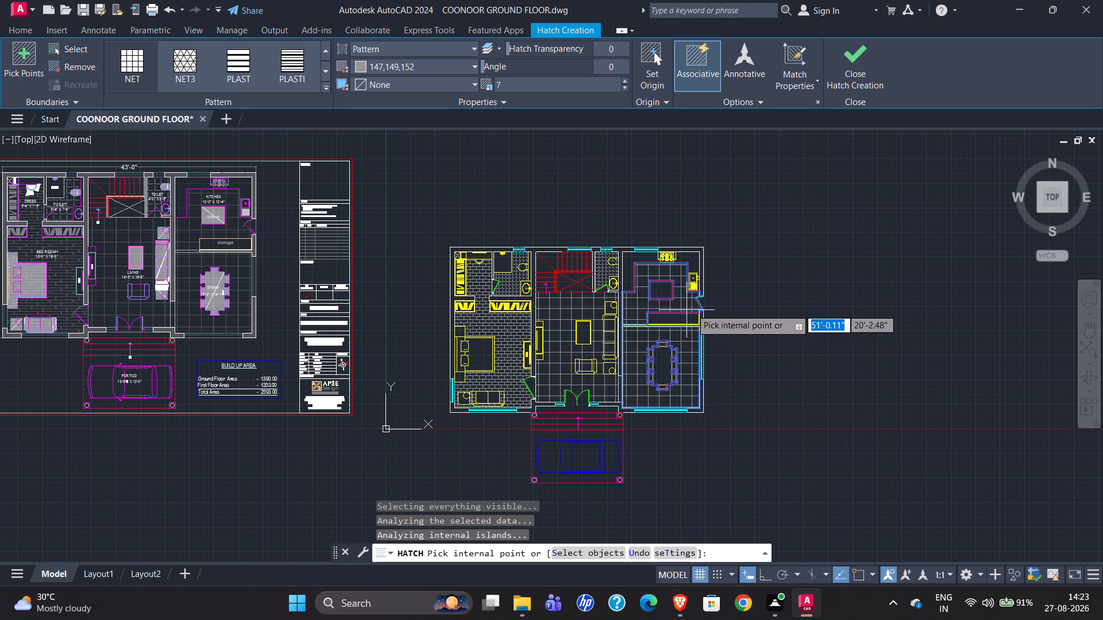
pyautogui.scroll(3, 705, 314)
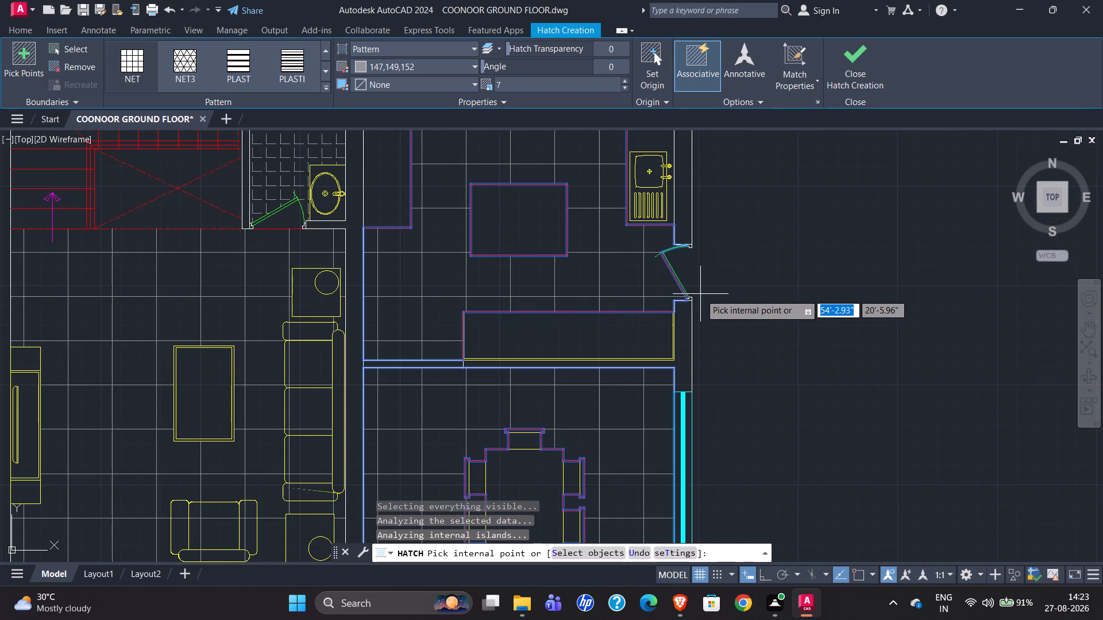
pyautogui.scroll(-3, 726, 292)
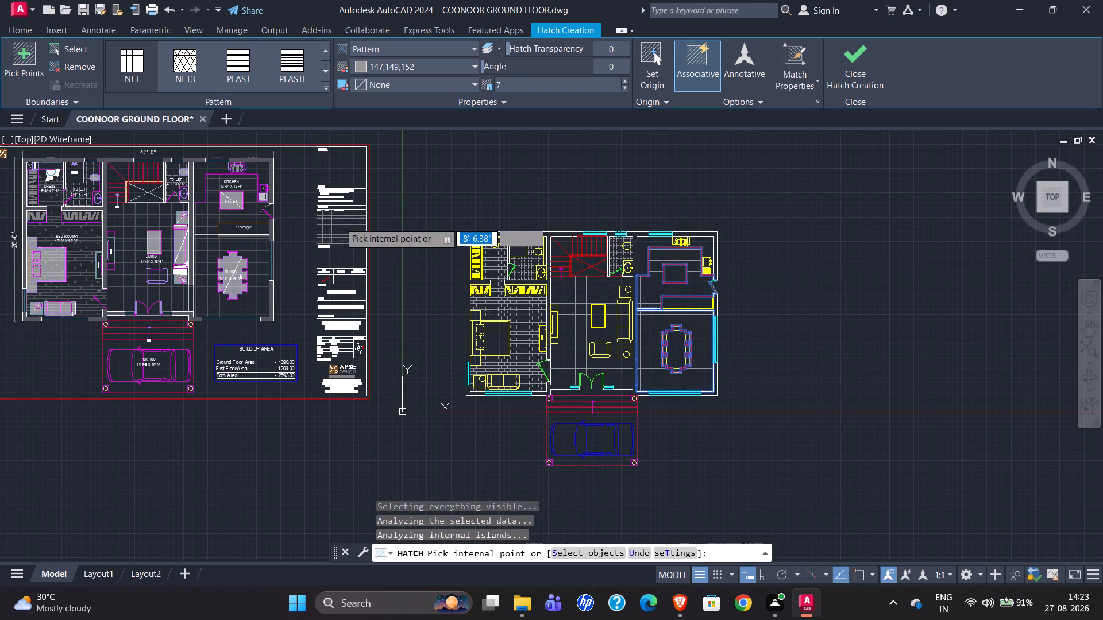
pyautogui.click(849, 86)
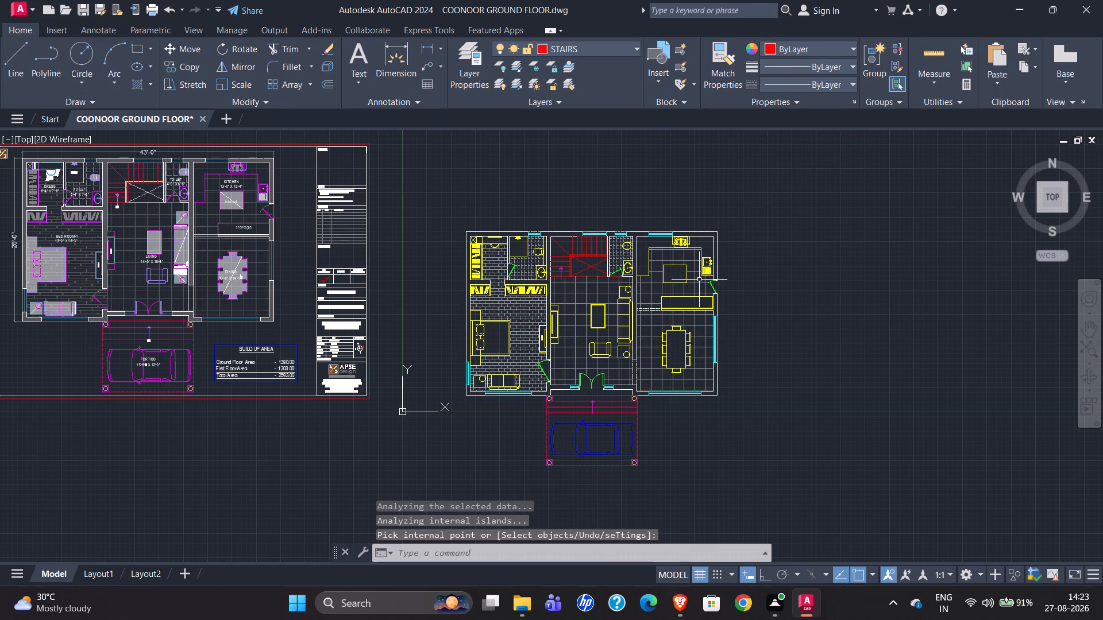
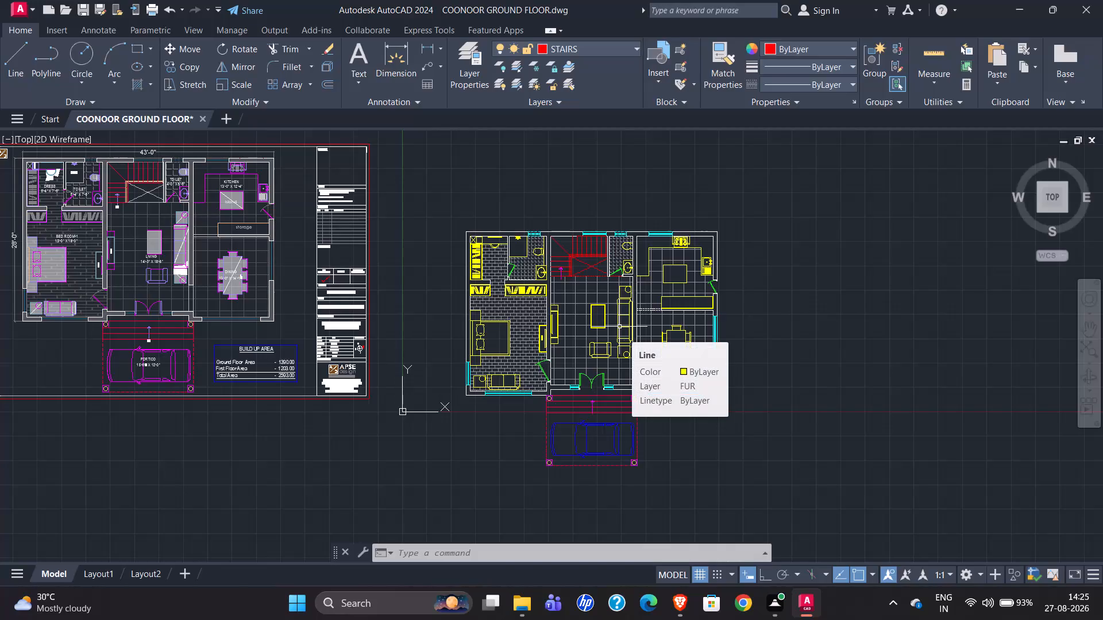
# Inspect the redrawn plan's hatched floors, kitchen and dining room, comparing them with the reference plan and its room labels.
pyautogui.scroll(-2, 620, 332)
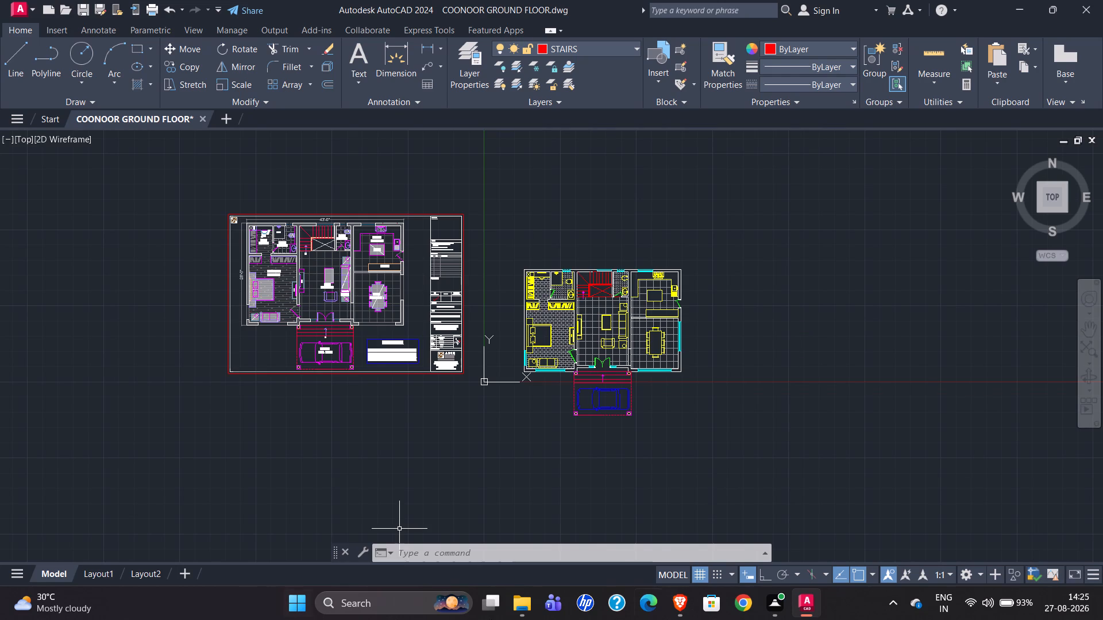
pyautogui.scroll(4, 599, 365)
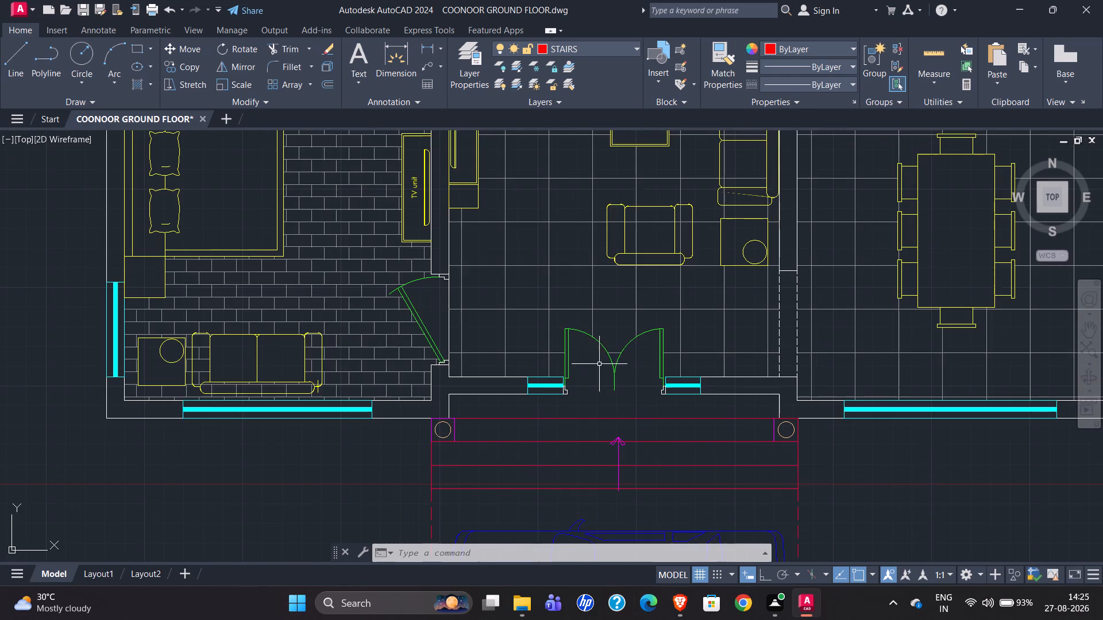
pyautogui.scroll(-2, 479, 378)
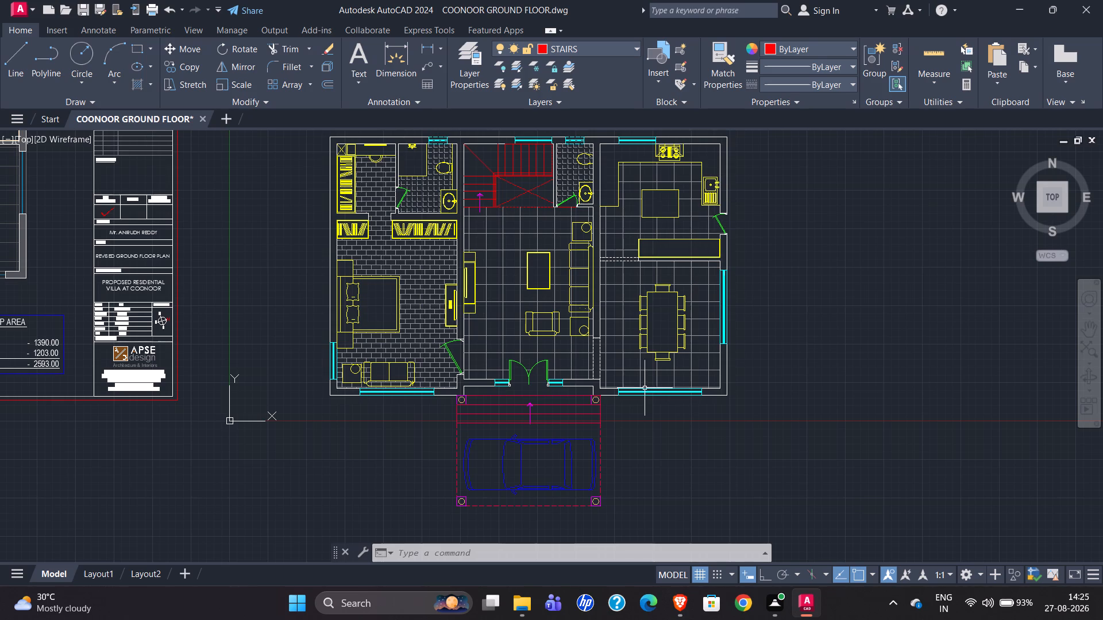
pyautogui.scroll(-2, 701, 259)
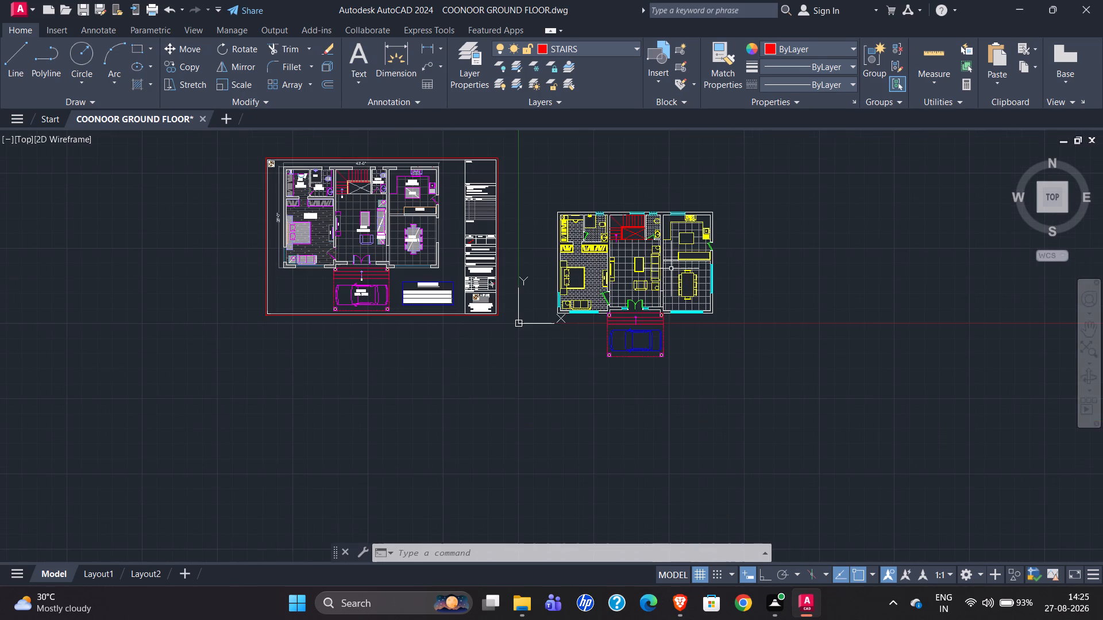
pyautogui.scroll(3, 369, 218)
pyautogui.scroll(-2, 410, 229)
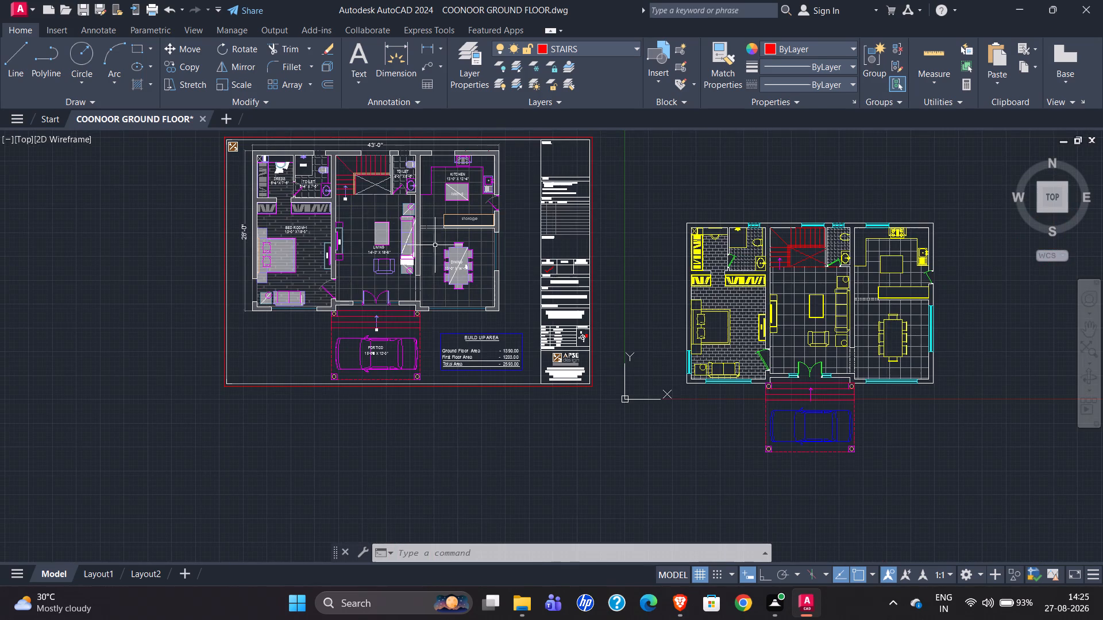
pyautogui.scroll(3, 491, 198)
pyautogui.scroll(-2, 429, 238)
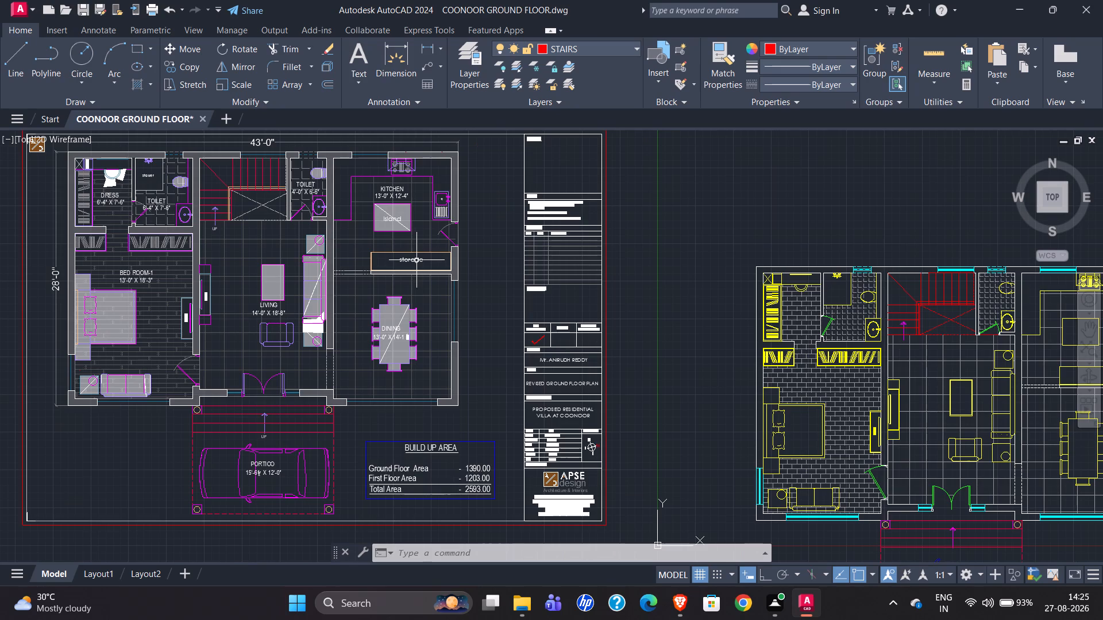
pyautogui.scroll(-1, 368, 269)
pyautogui.scroll(3, 831, 312)
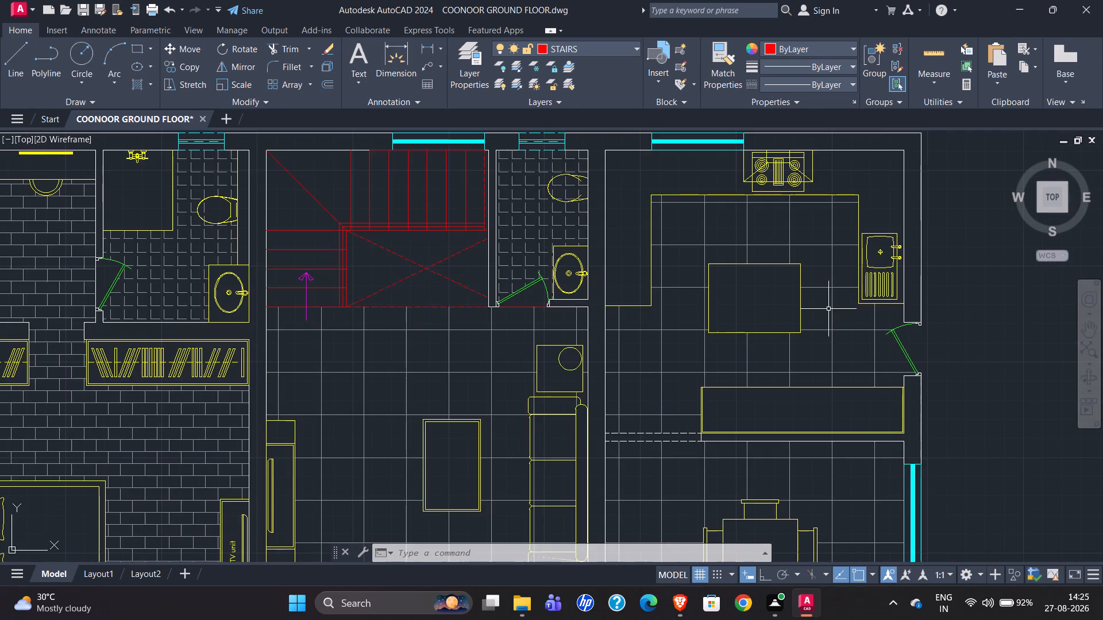
pyautogui.scroll(-2, 859, 292)
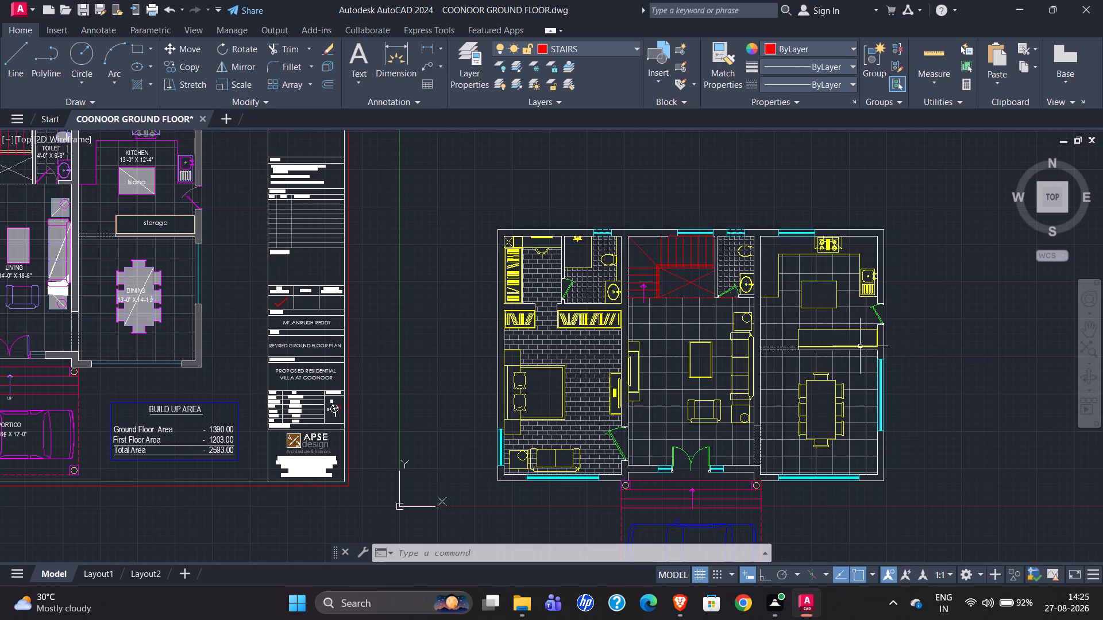
pyautogui.scroll(-1, 824, 213)
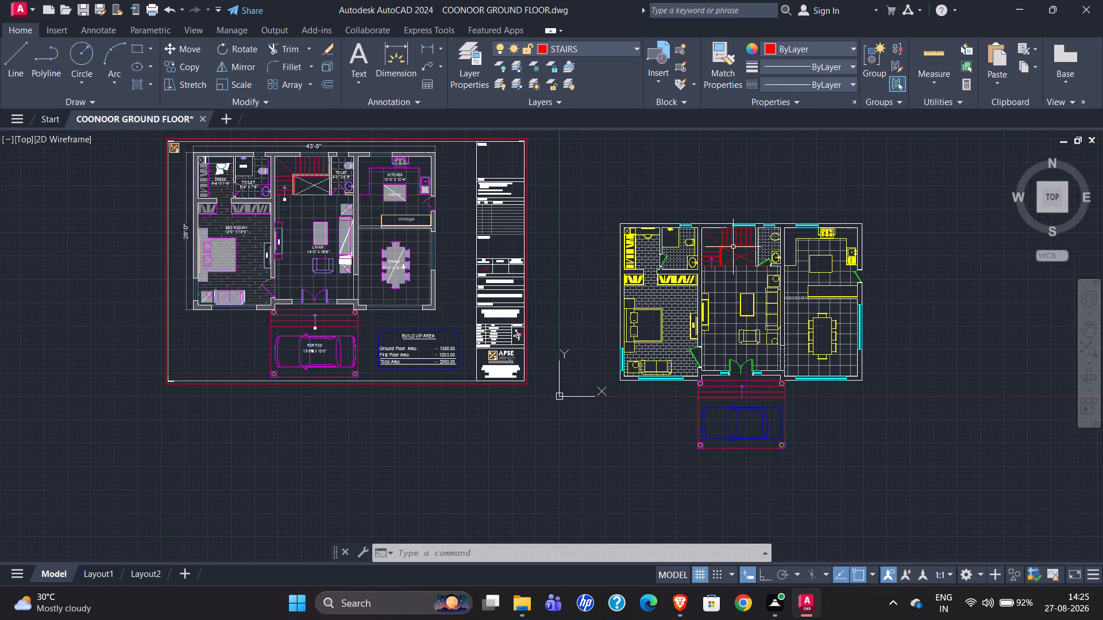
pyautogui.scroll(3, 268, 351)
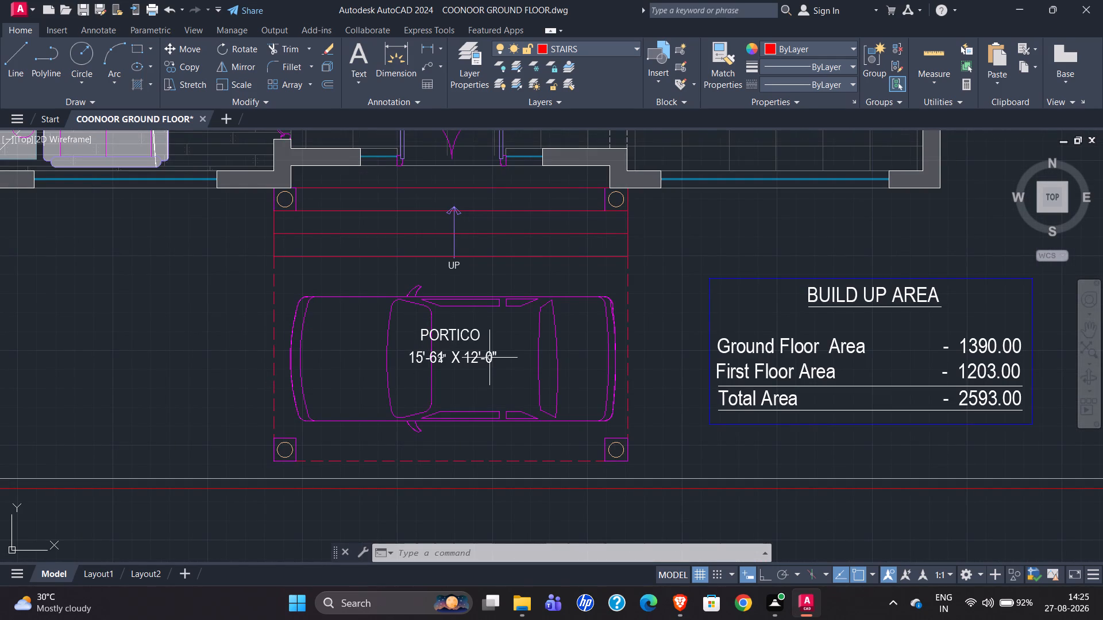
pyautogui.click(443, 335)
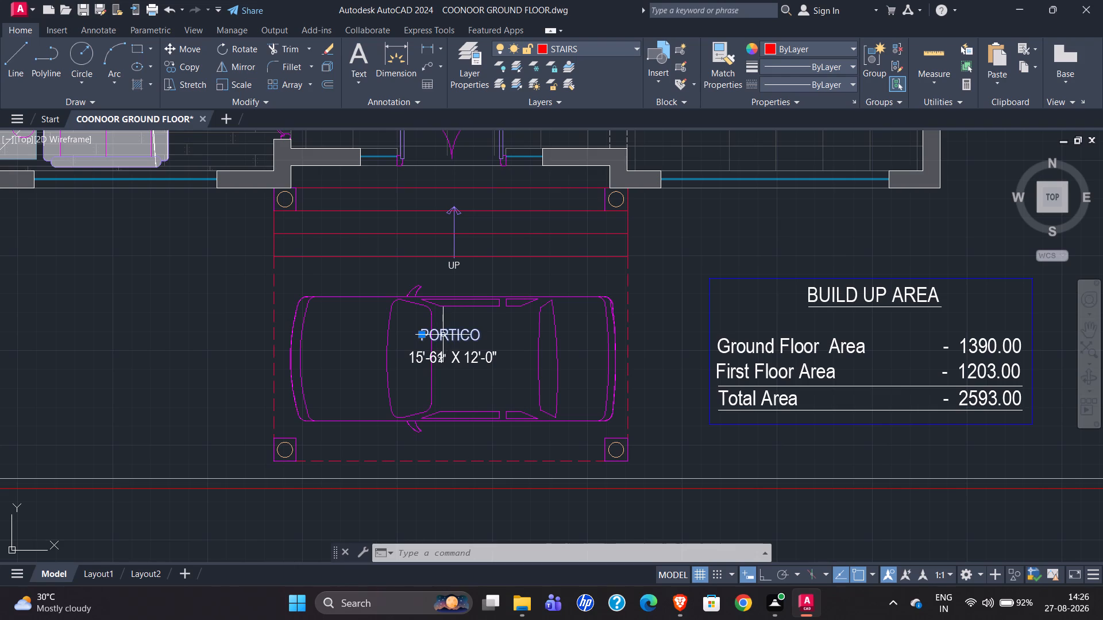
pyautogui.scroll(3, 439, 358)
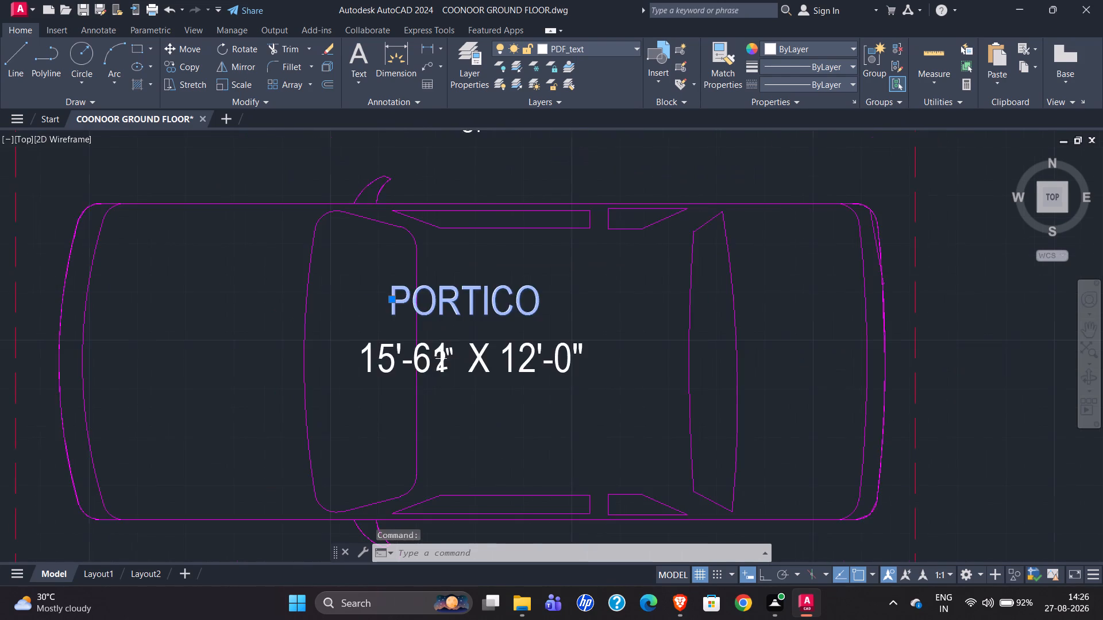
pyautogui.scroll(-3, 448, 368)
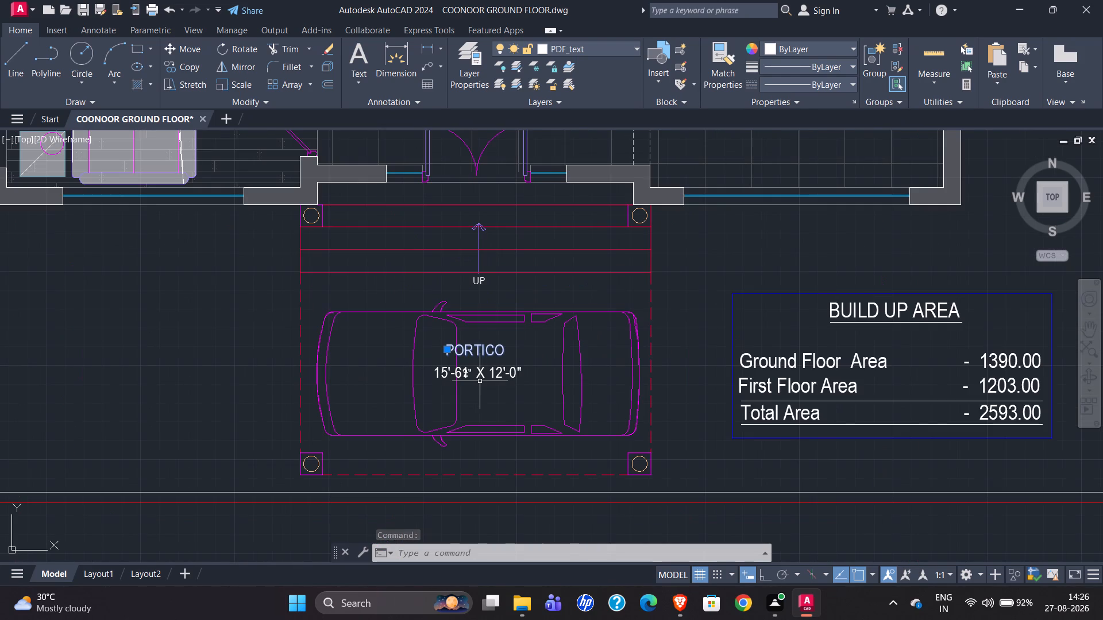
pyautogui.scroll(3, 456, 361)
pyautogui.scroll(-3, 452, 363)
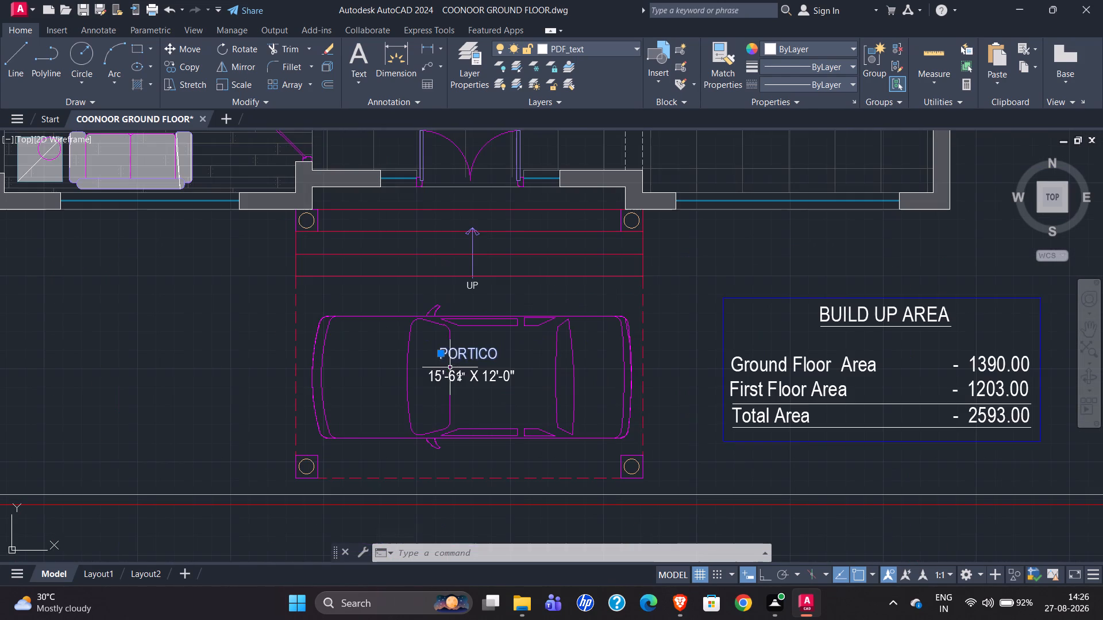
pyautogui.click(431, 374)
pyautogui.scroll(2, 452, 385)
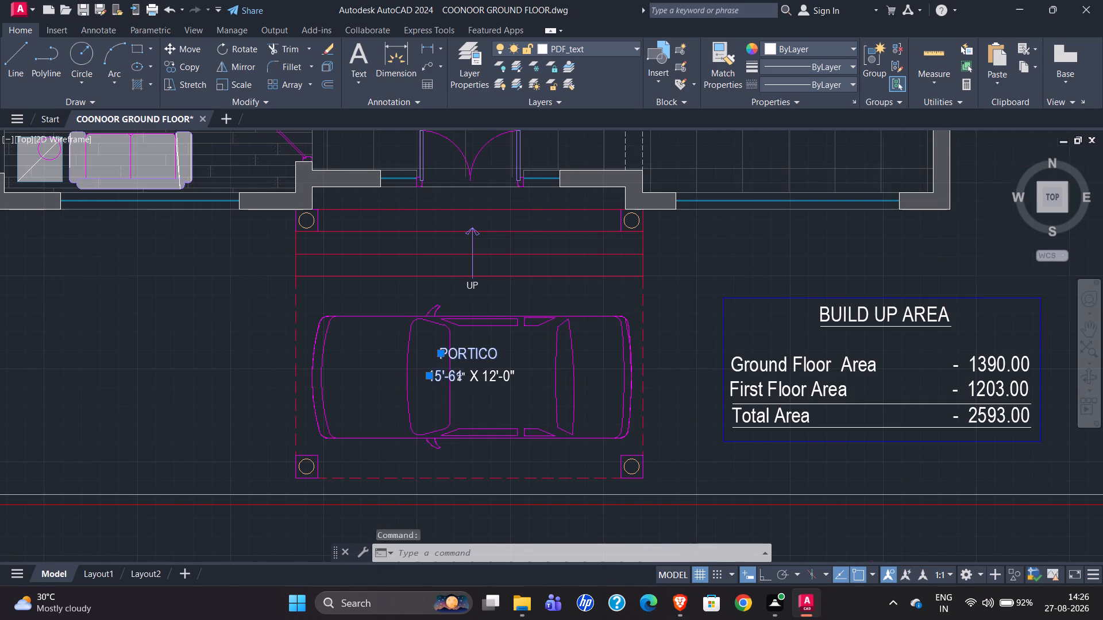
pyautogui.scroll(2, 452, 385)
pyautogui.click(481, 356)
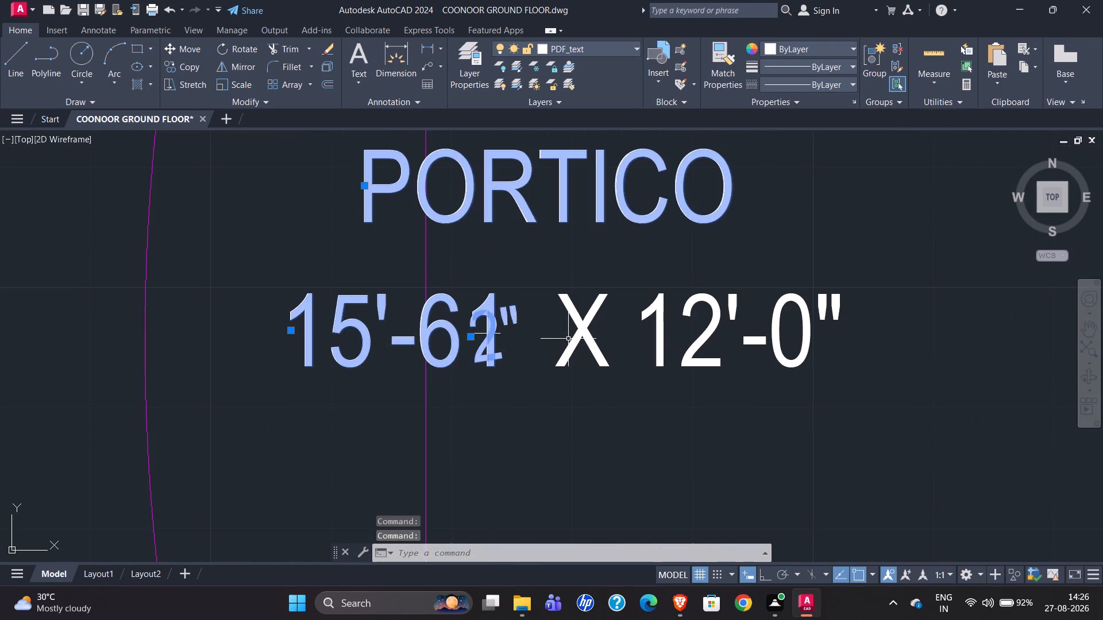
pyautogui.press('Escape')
# Select the PORTICO name and the BED ROOM-1 name and size texts in the reference plan.
pyautogui.click(457, 218)
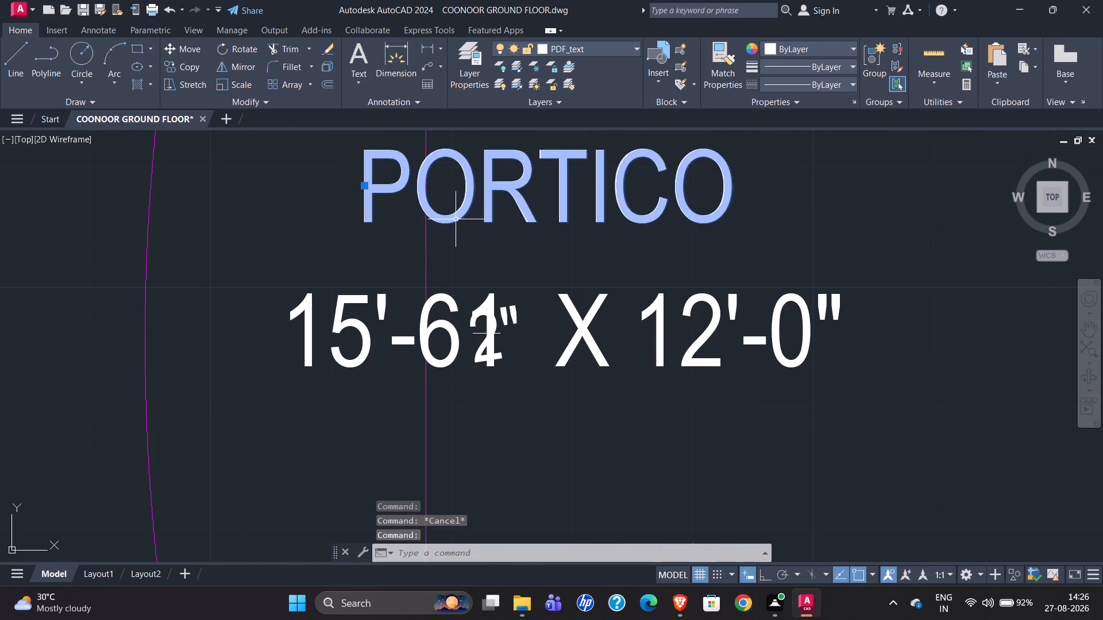
pyautogui.scroll(-4, 447, 316)
pyautogui.scroll(-1, 512, 361)
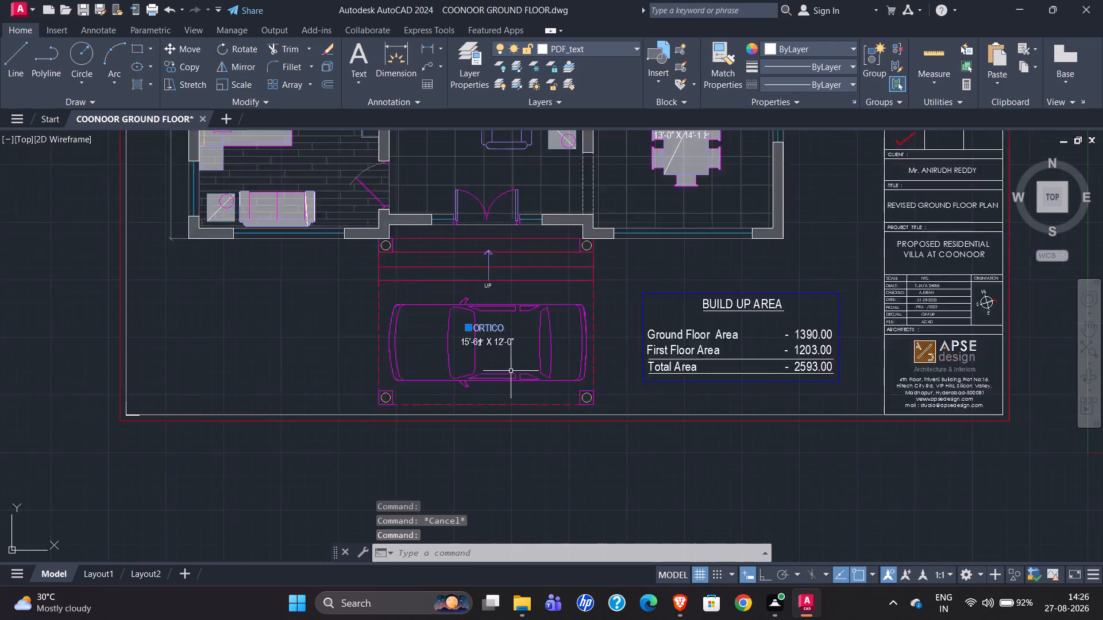
pyautogui.scroll(-1, 510, 373)
pyautogui.scroll(-1, 342, 289)
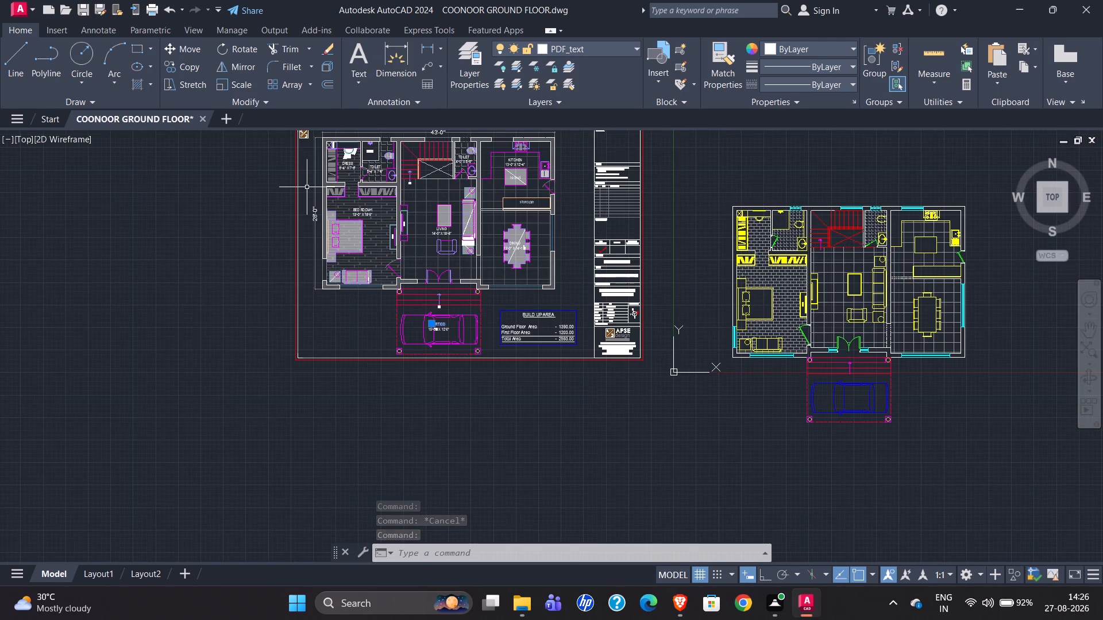
pyautogui.scroll(3, 379, 208)
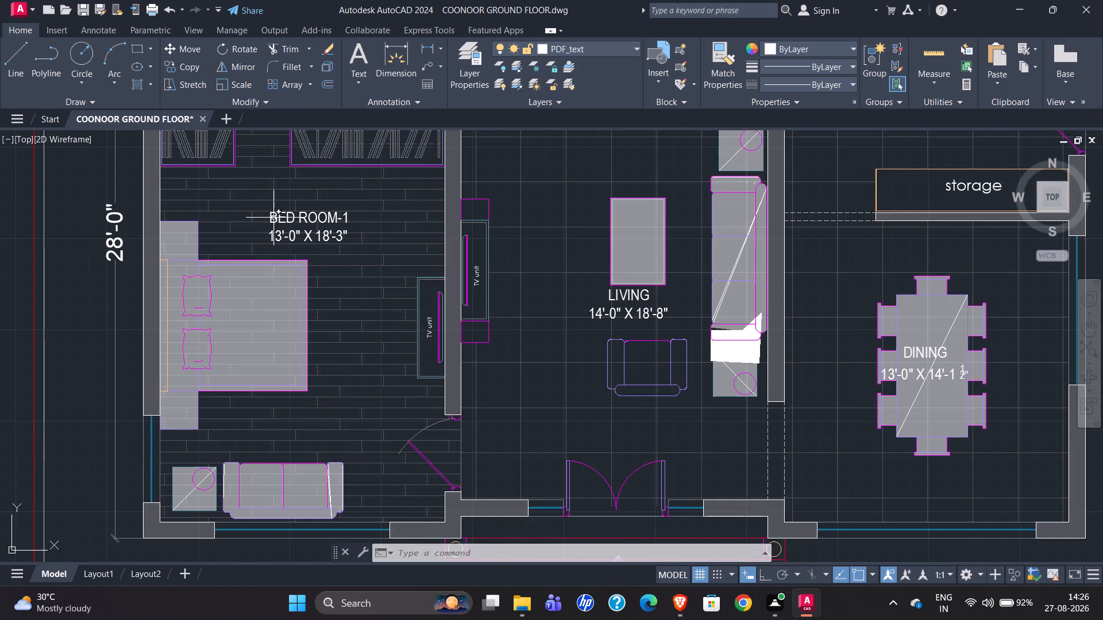
pyautogui.click(273, 218)
pyautogui.click(280, 234)
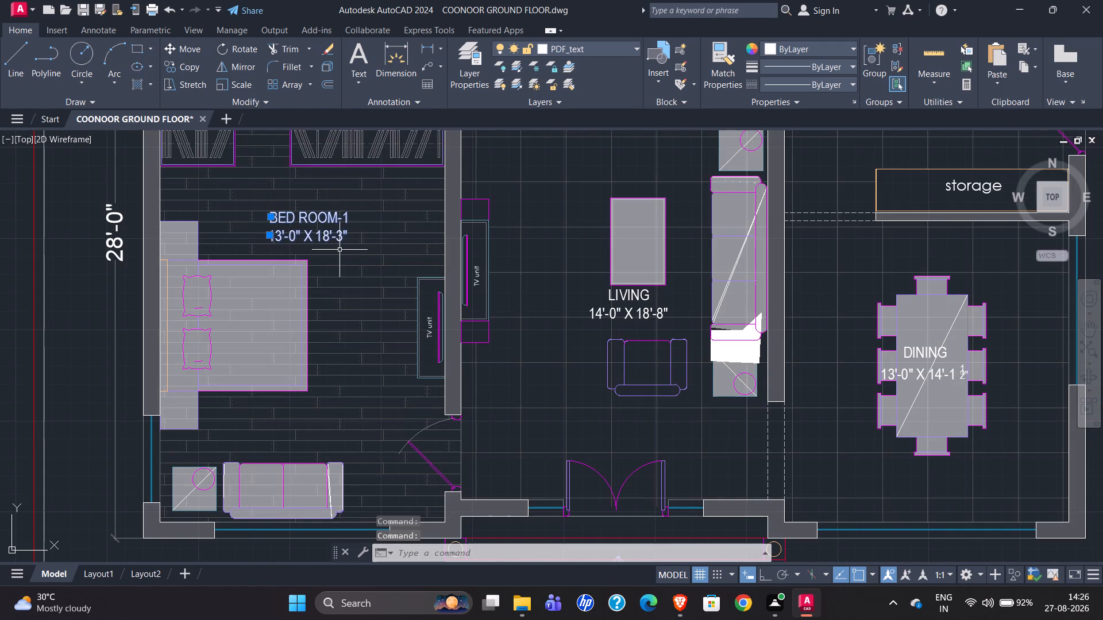
# Add the reference plan's DRESS name and size, wardrobe Storage, shower, and adjoining TOILET name and size texts to the selection.
pyautogui.scroll(-2, 316, 301)
pyautogui.scroll(4, 262, 193)
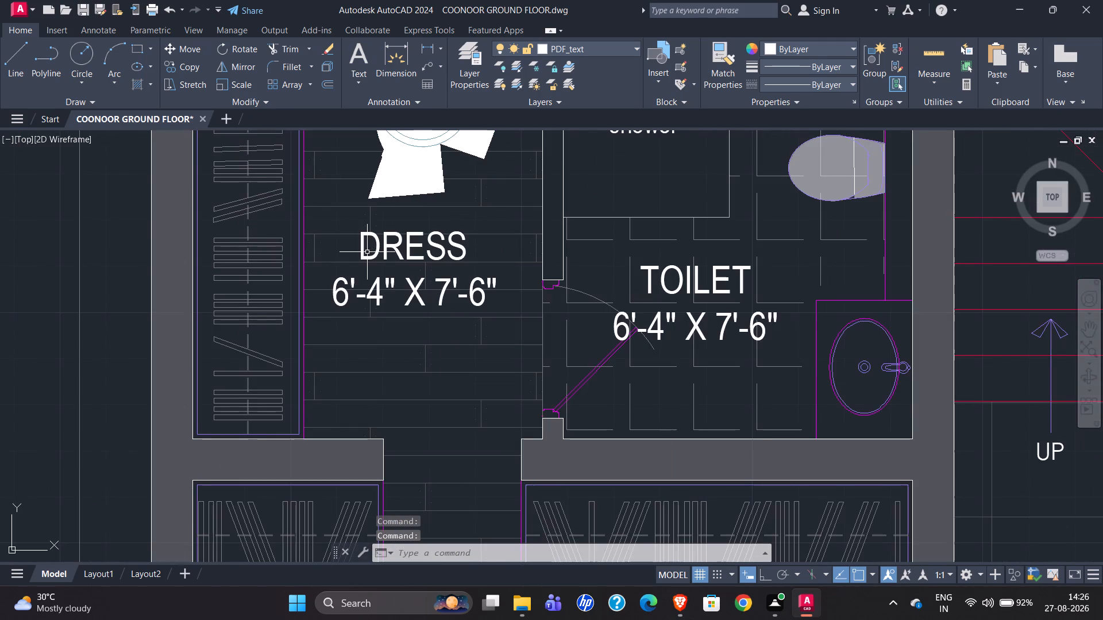
pyautogui.click(364, 255)
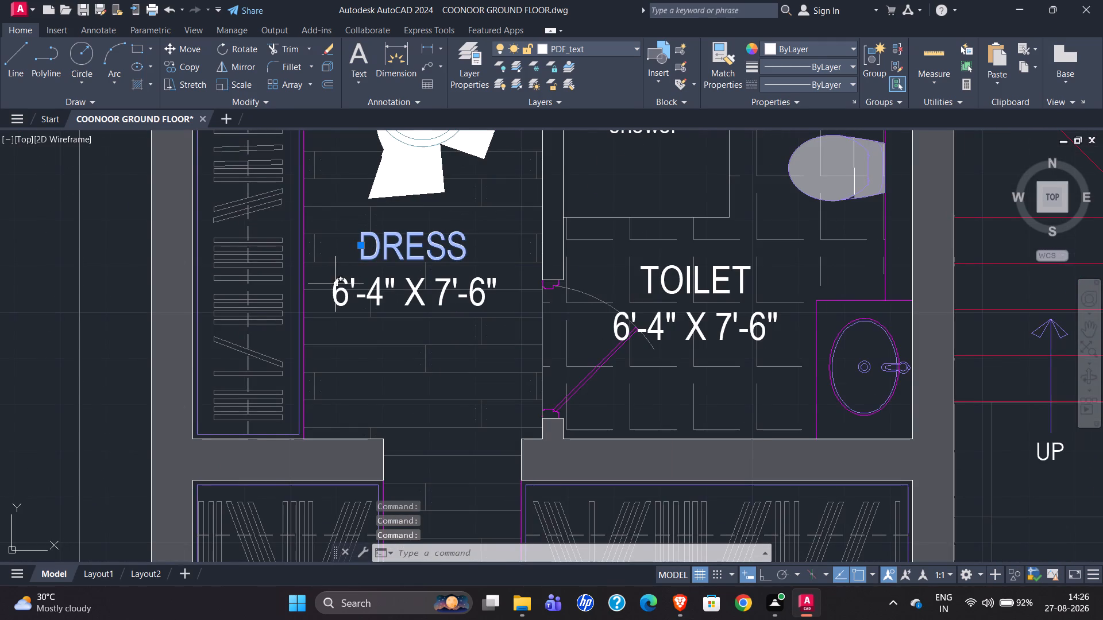
pyautogui.click(335, 284)
pyautogui.scroll(-2, 337, 321)
pyautogui.scroll(2, 306, 215)
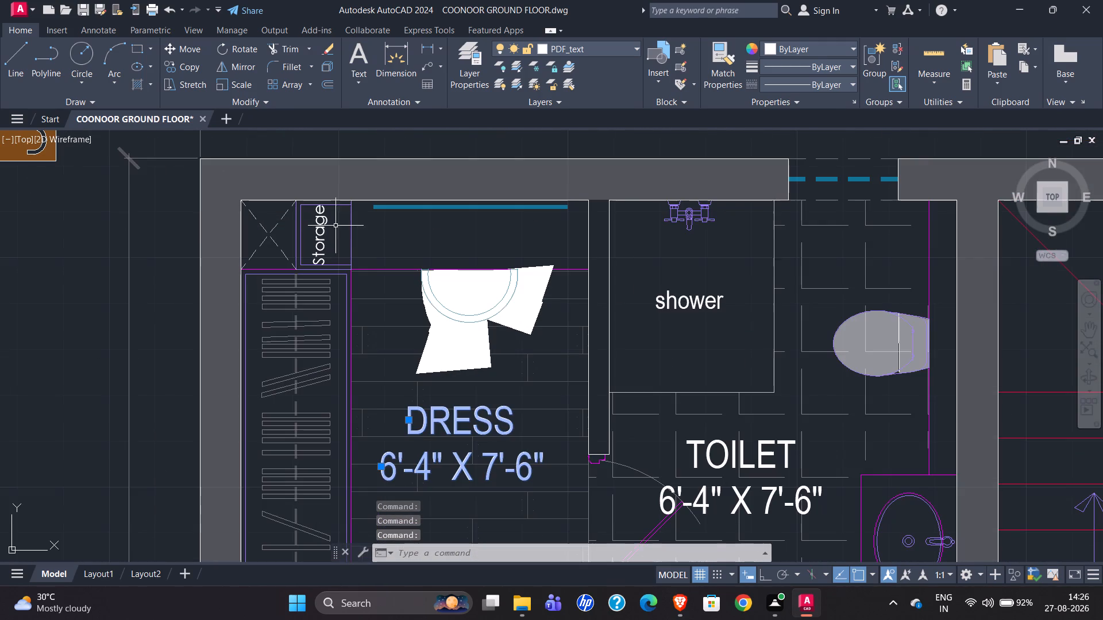
pyautogui.click(319, 231)
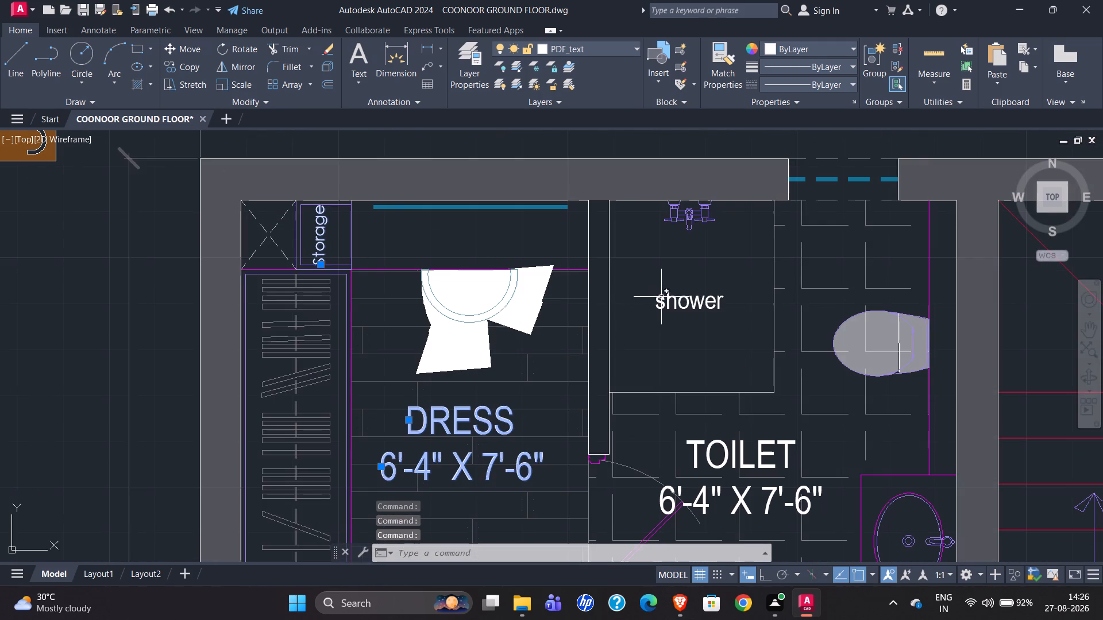
pyautogui.click(662, 299)
pyautogui.scroll(-1, 521, 212)
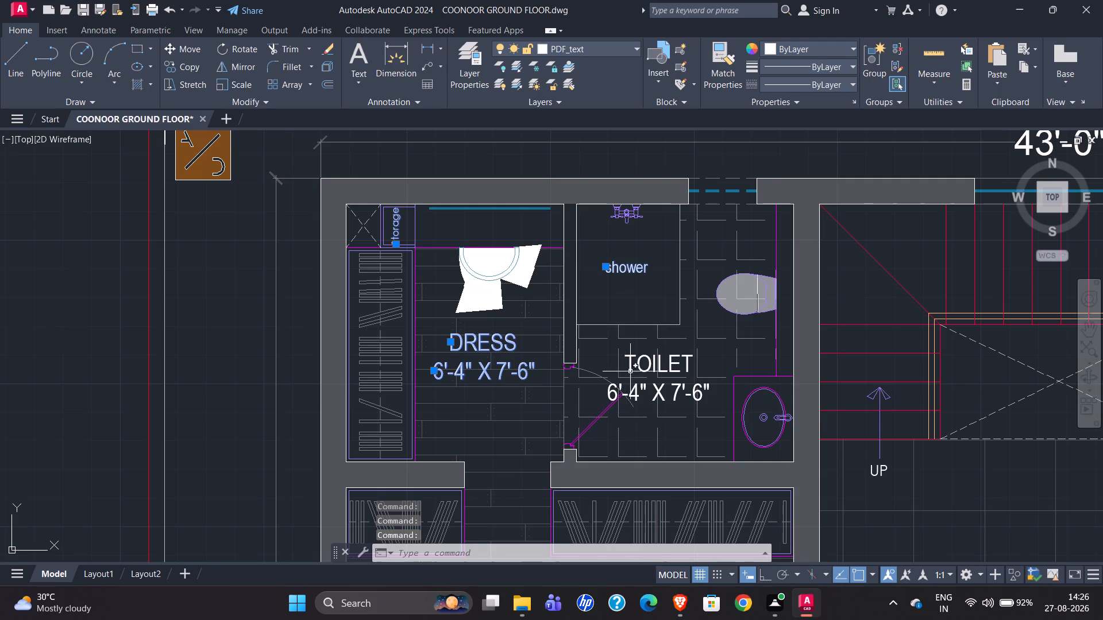
pyautogui.click(628, 369)
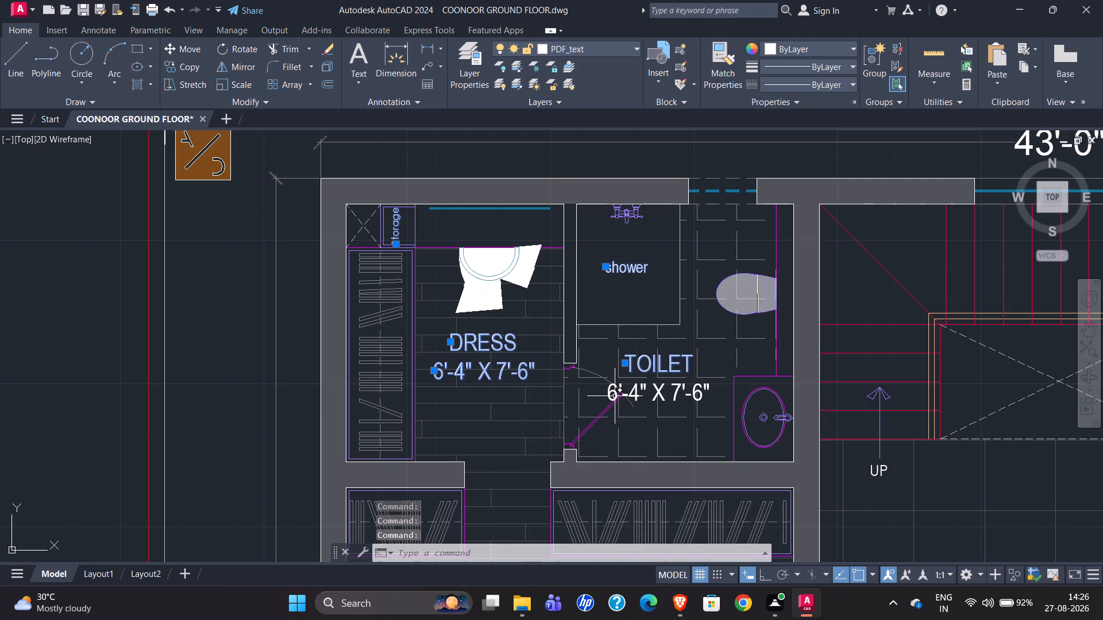
pyautogui.click(615, 396)
# Add the staircase's UP text and the small toilet's name and size texts in the reference plan to the selection.
pyautogui.scroll(-2, 491, 346)
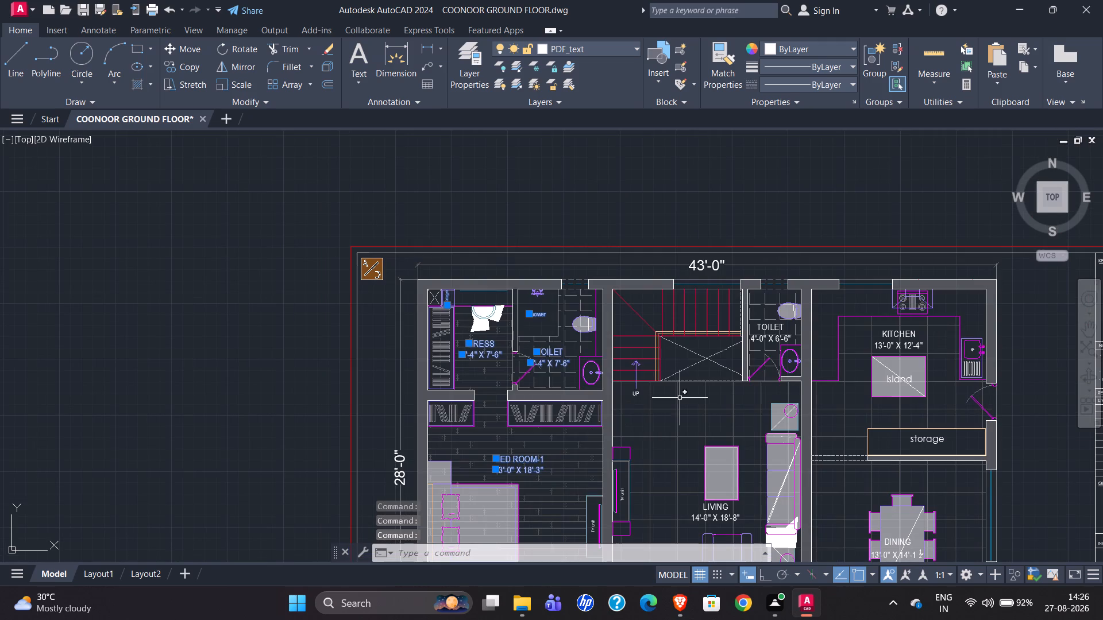
pyautogui.scroll(1, 639, 402)
pyautogui.click(628, 391)
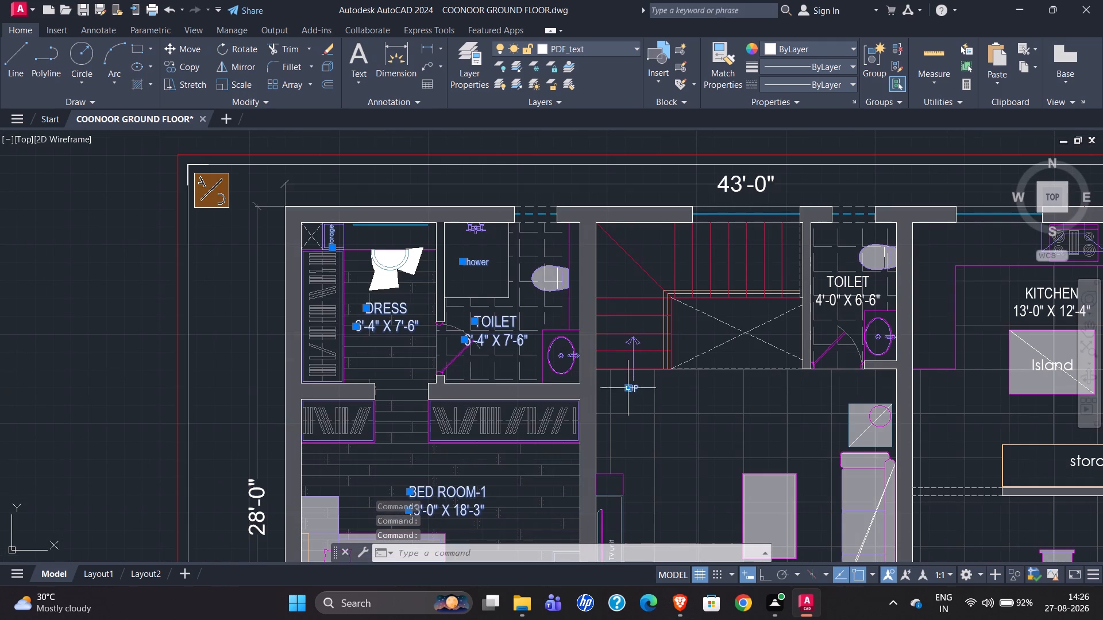
pyautogui.click(834, 301)
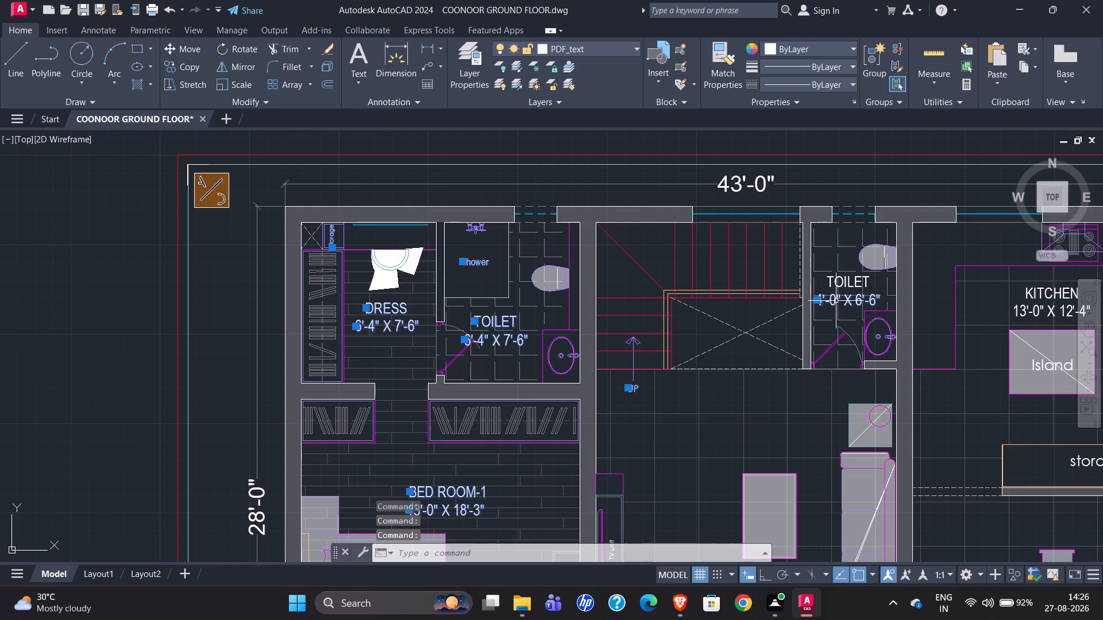
pyautogui.click(831, 283)
# Add the LIVING name and size and both TV unit texts in the reference plan to the selection.
pyautogui.scroll(-2, 732, 211)
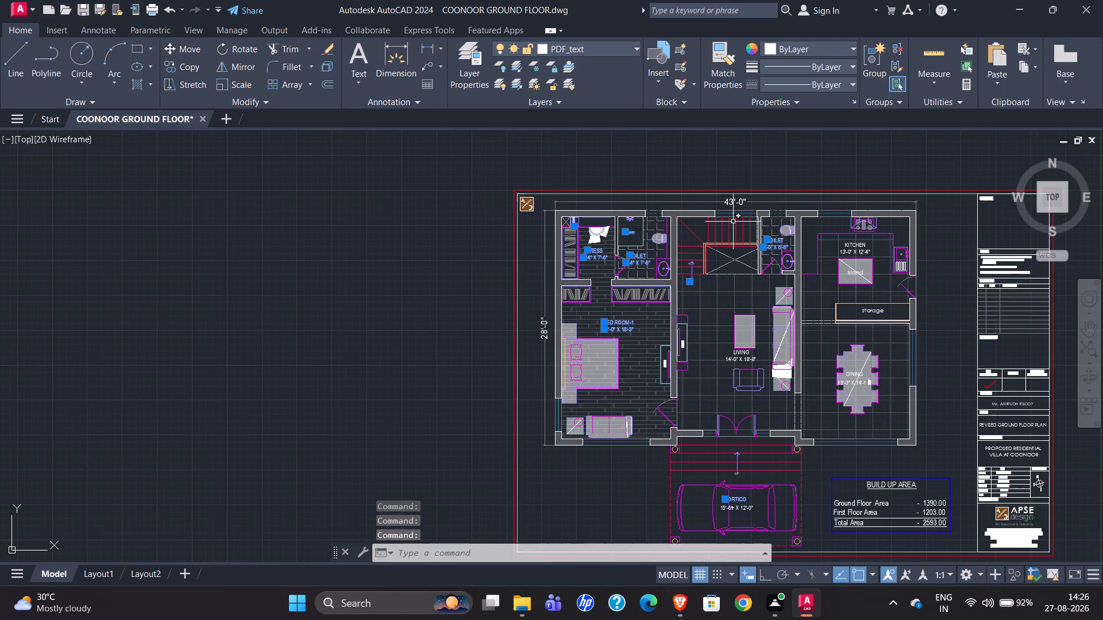
pyautogui.scroll(3, 743, 369)
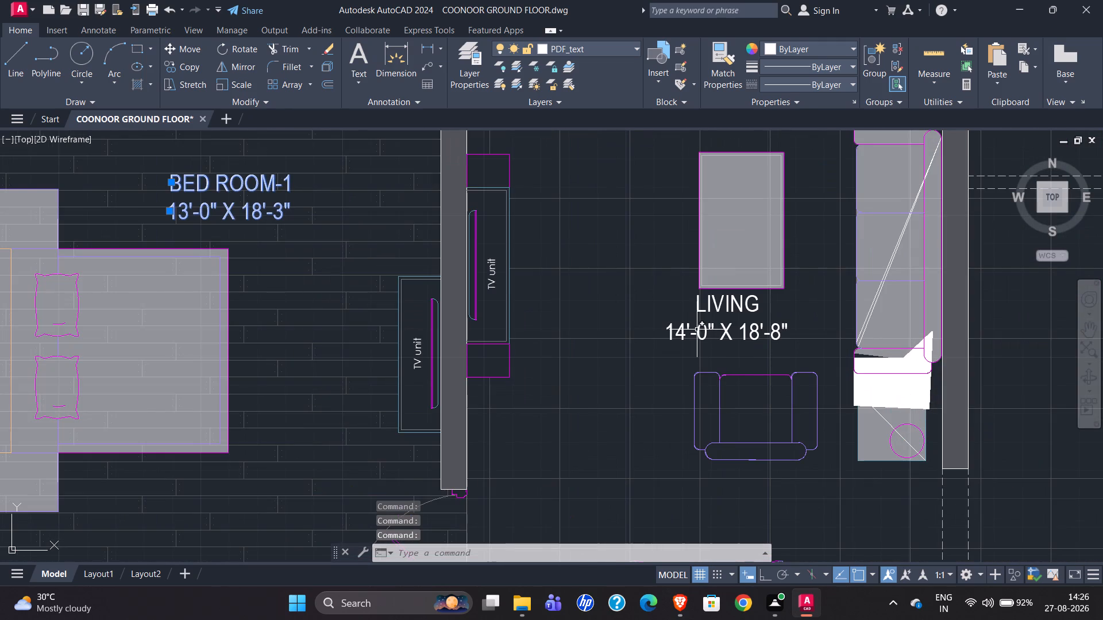
pyautogui.click(697, 330)
pyautogui.click(697, 305)
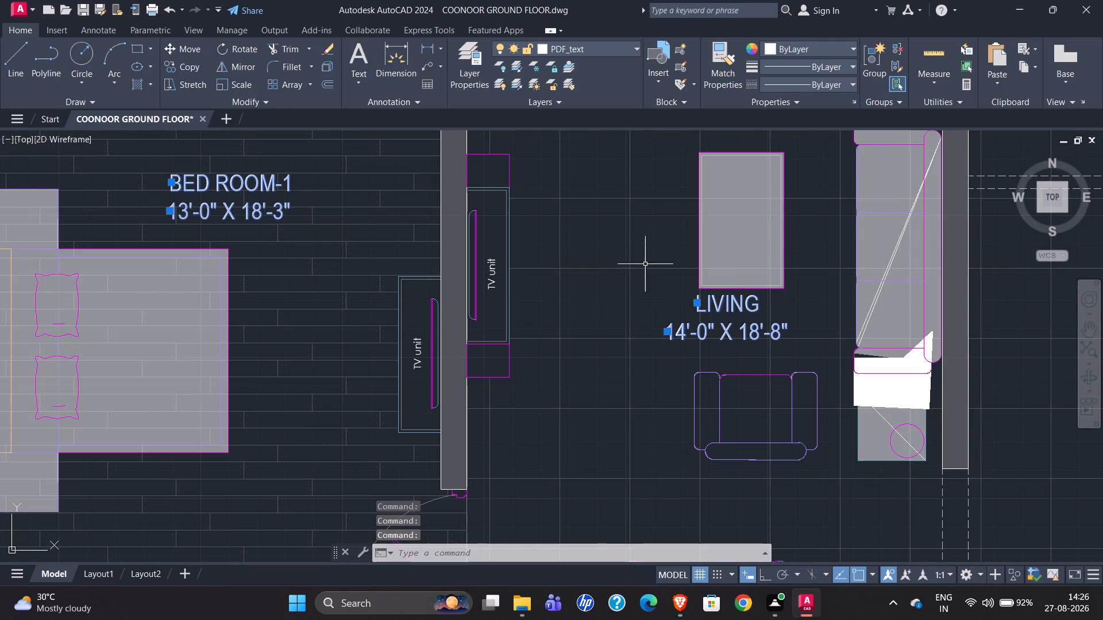
pyautogui.click(489, 289)
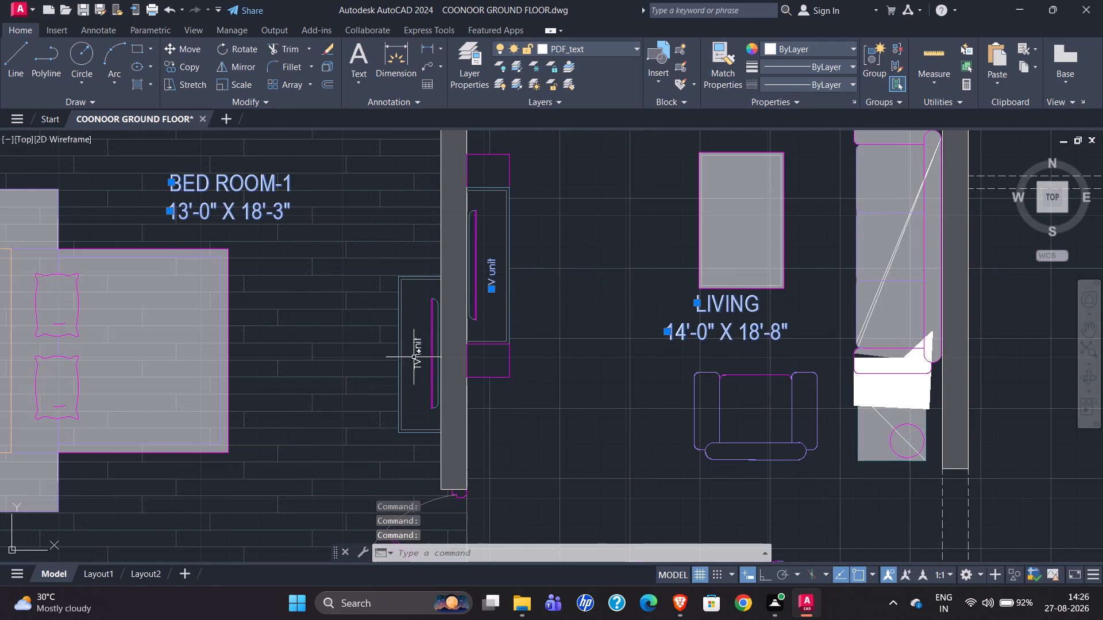
pyautogui.click(415, 360)
# Add the reference plan's storage counter text and the KITCHEN name and size texts to the selection.
pyautogui.scroll(-3, 490, 281)
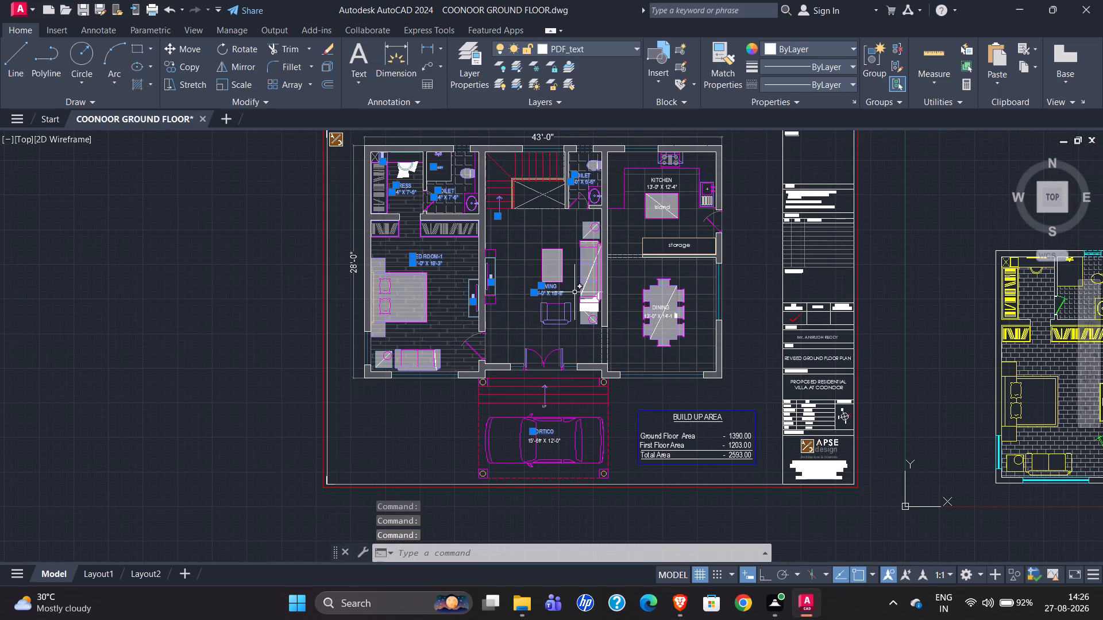
pyautogui.scroll(4, 406, 369)
pyautogui.scroll(-2, 394, 366)
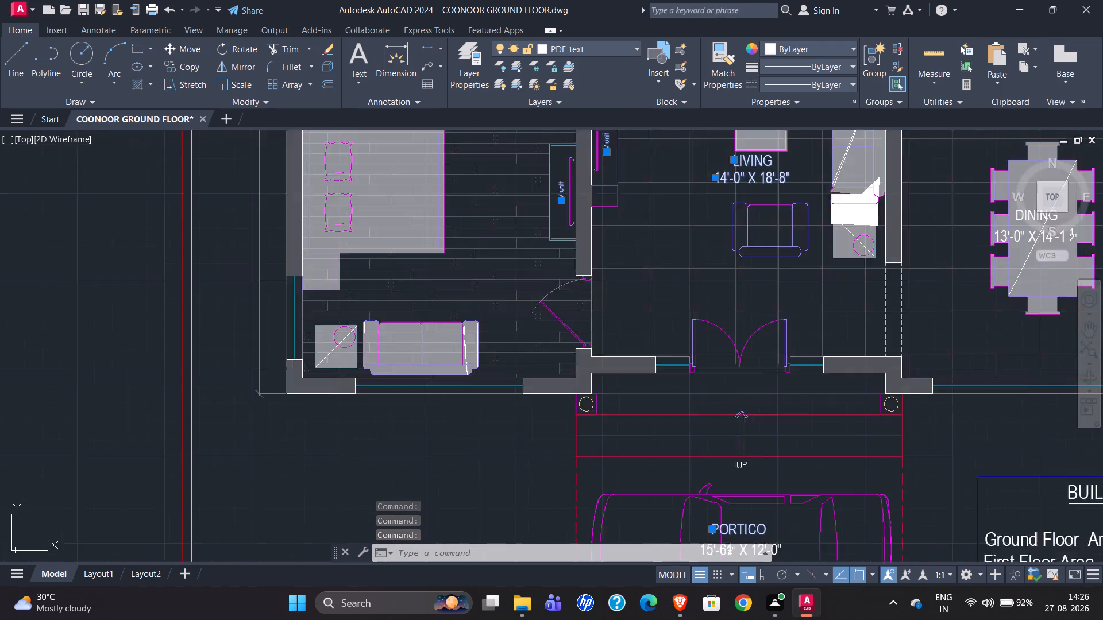
pyautogui.scroll(-2, 385, 364)
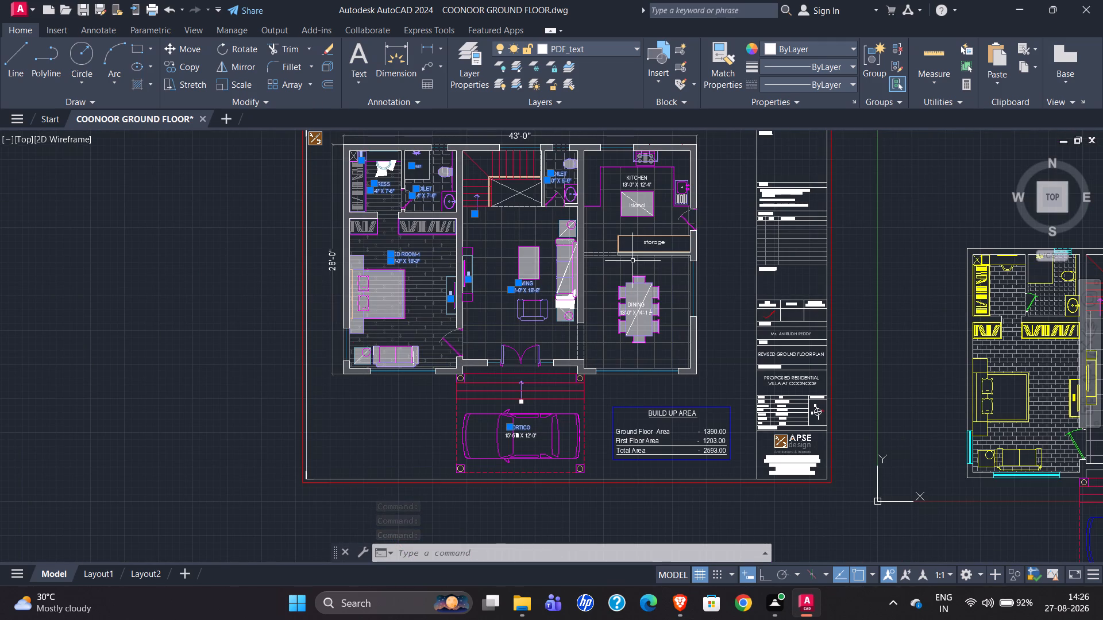
pyautogui.click(651, 243)
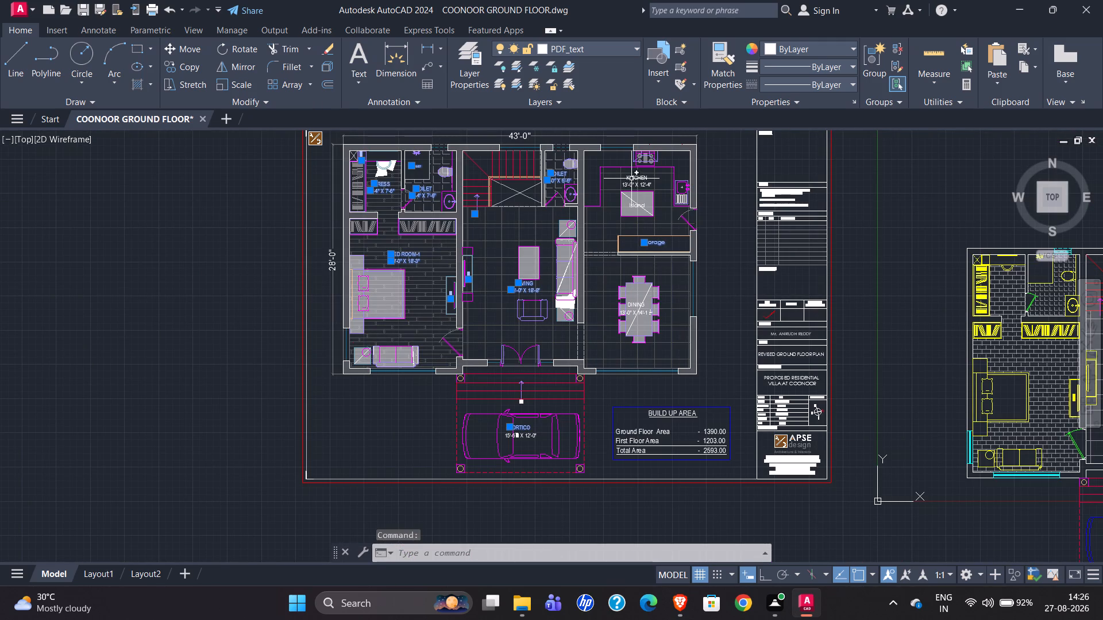
pyautogui.click(631, 179)
pyautogui.click(631, 185)
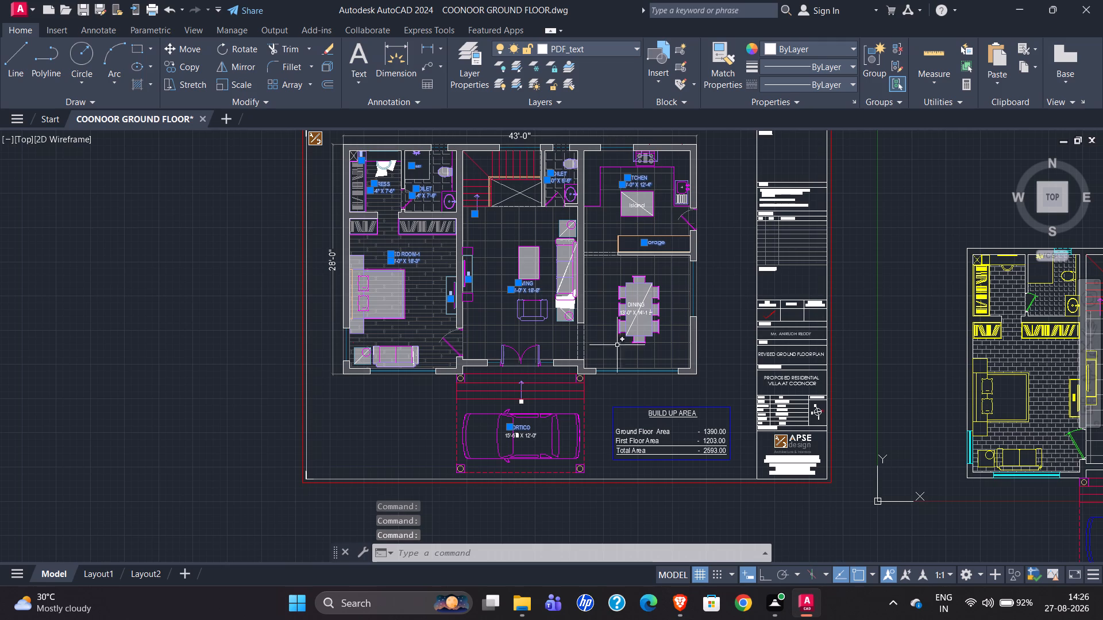
# Add the DINING name, its size text and the separate 1/2 fraction characters in the reference plan to the selection.
pyautogui.scroll(3, 633, 305)
pyautogui.click(633, 303)
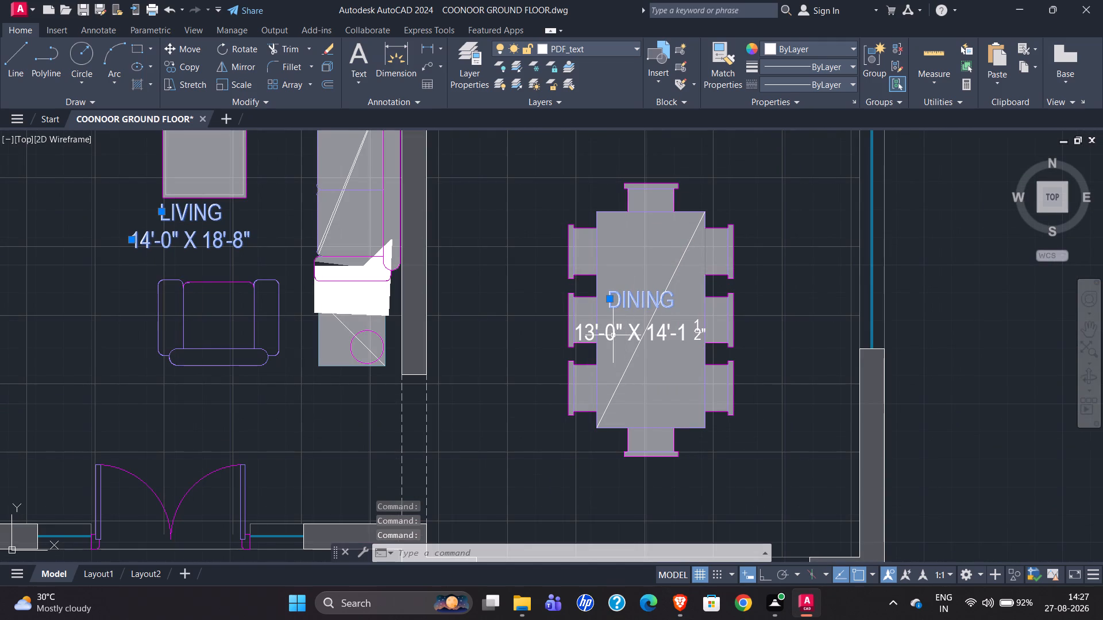
pyautogui.click(612, 335)
pyautogui.scroll(-1, 580, 294)
pyautogui.scroll(2, 635, 315)
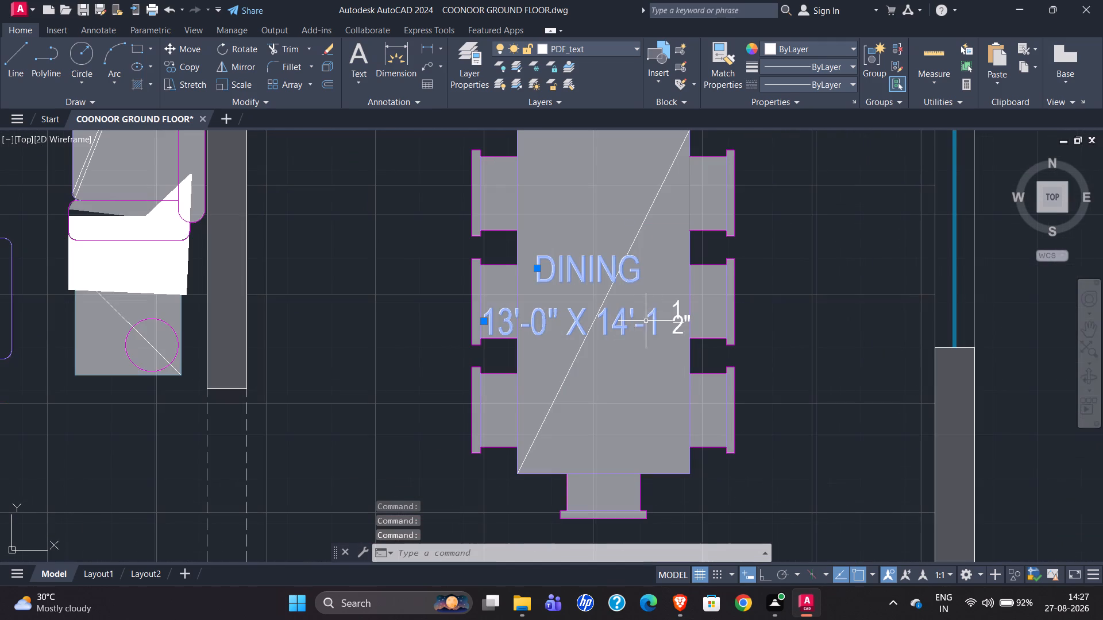
pyautogui.click(682, 320)
pyautogui.click(677, 311)
# Add the UP text at the portico entrance steps in the reference plan to the selection.
pyautogui.scroll(-3, 673, 281)
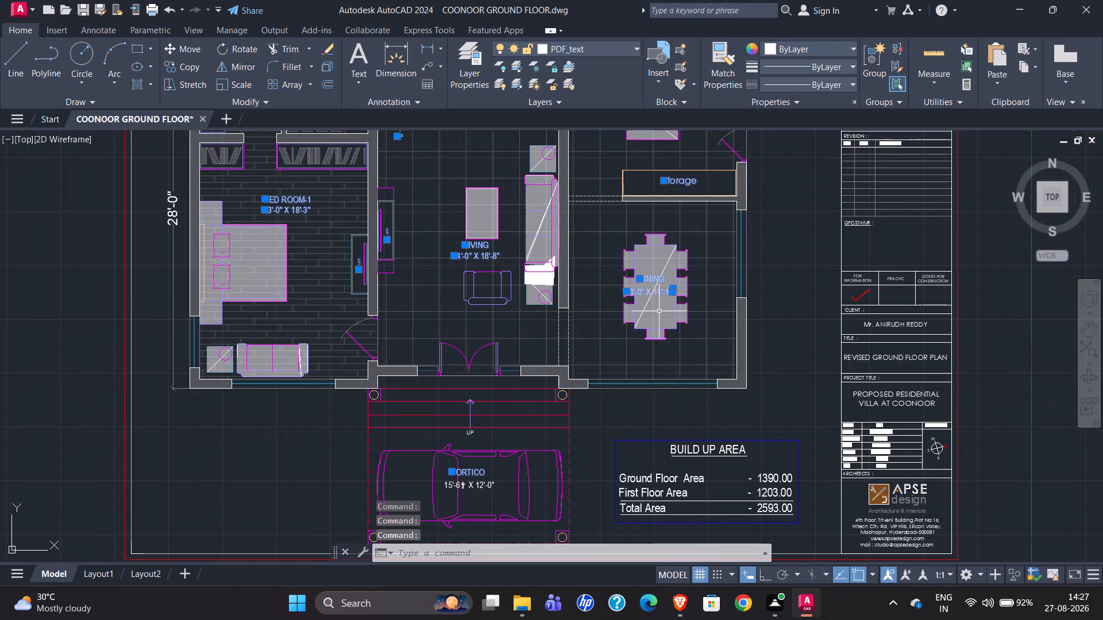
pyautogui.scroll(-1, 632, 359)
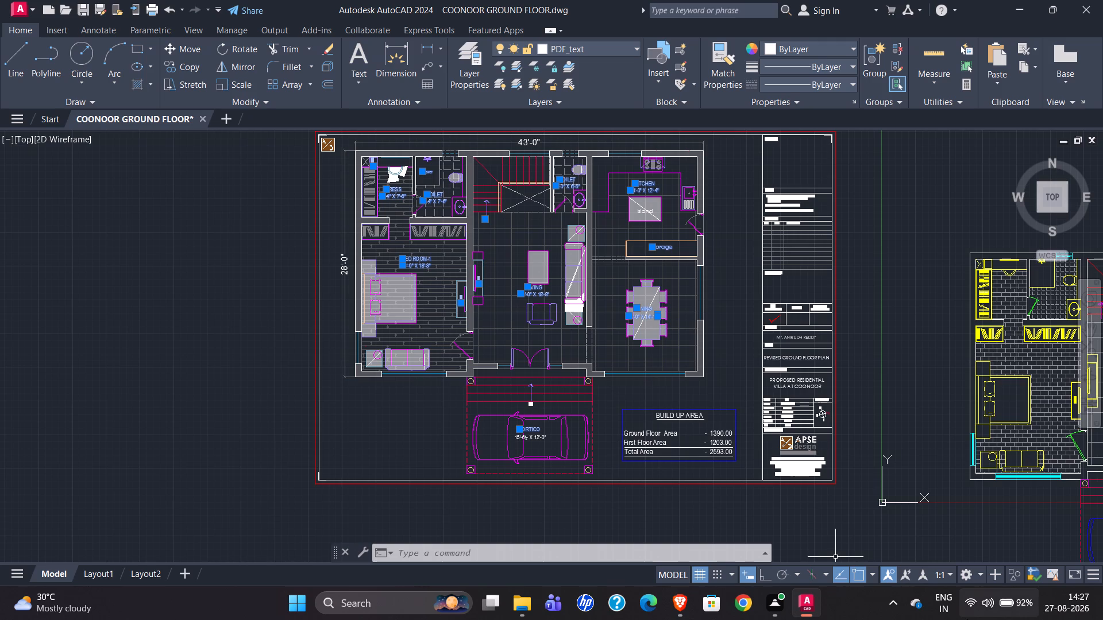
pyautogui.scroll(2, 512, 419)
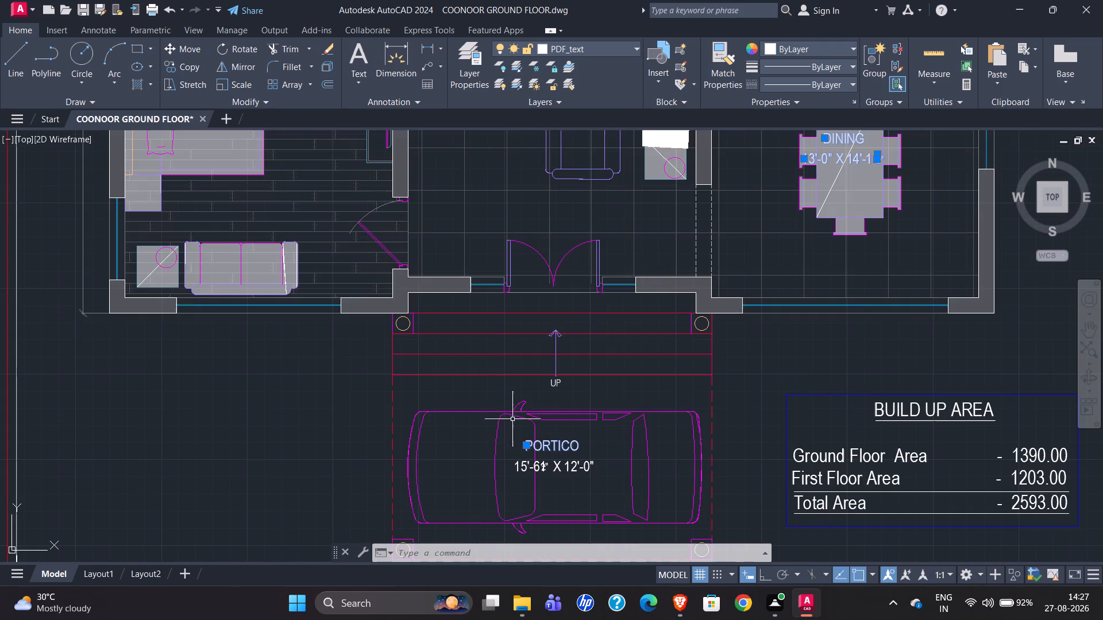
pyautogui.click(556, 385)
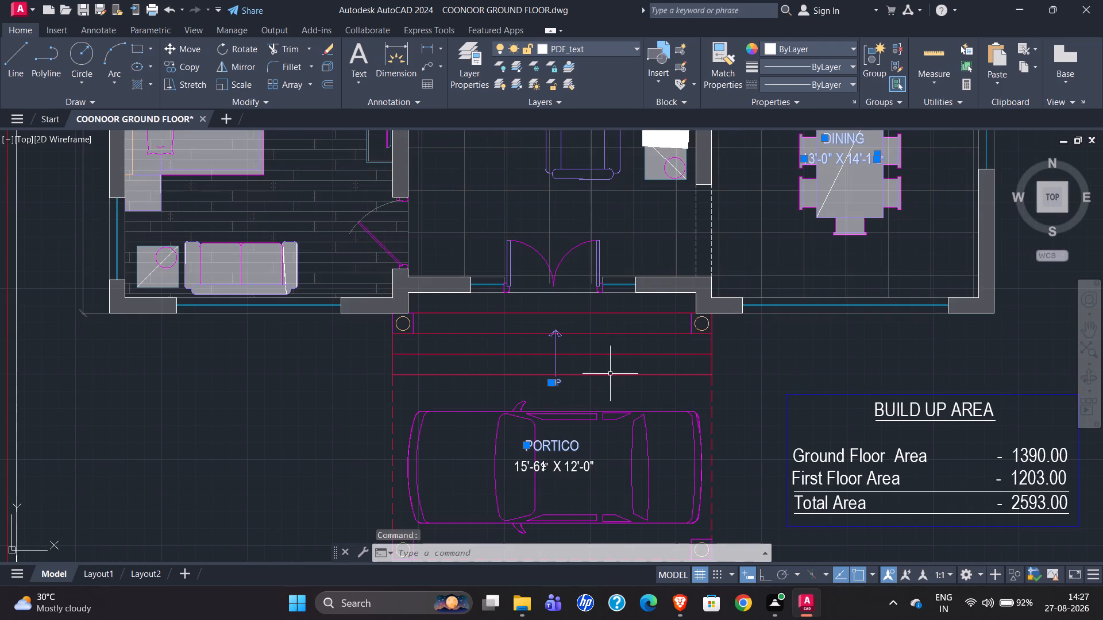
pyautogui.scroll(-1, 535, 365)
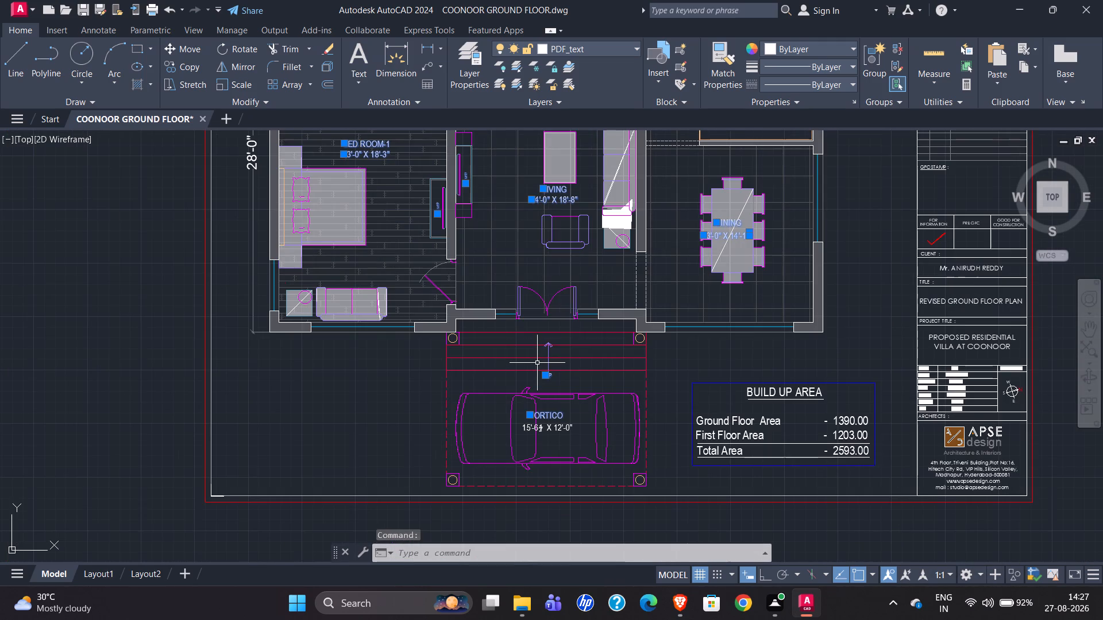
# Copy the selected labels onto the redrawn plan, using the portico UP text's corner as base point and placing it below the matching step arrow.
pyautogui.write('CO')
pyautogui.press('Return')
pyautogui.scroll(3, 570, 354)
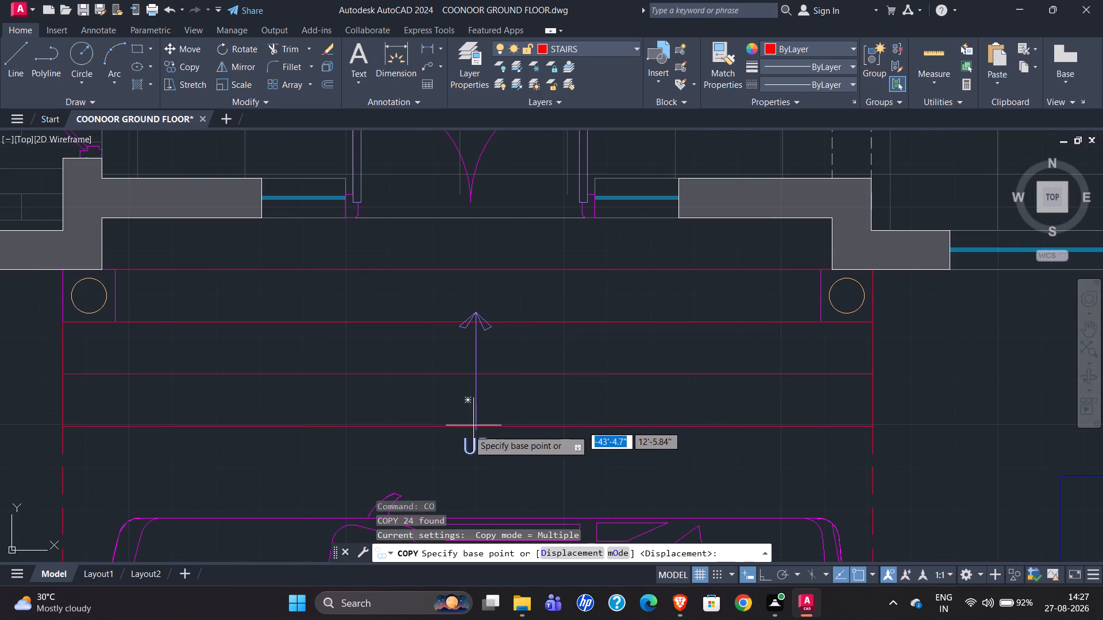
pyautogui.scroll(2, 475, 439)
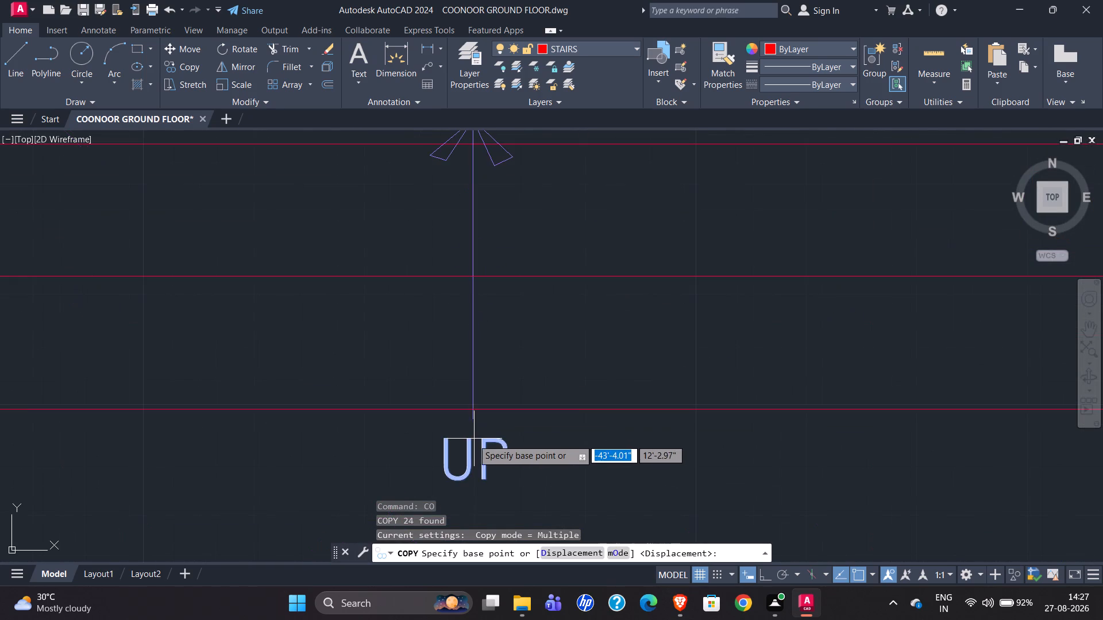
pyautogui.click(440, 440)
pyautogui.scroll(-6, 440, 360)
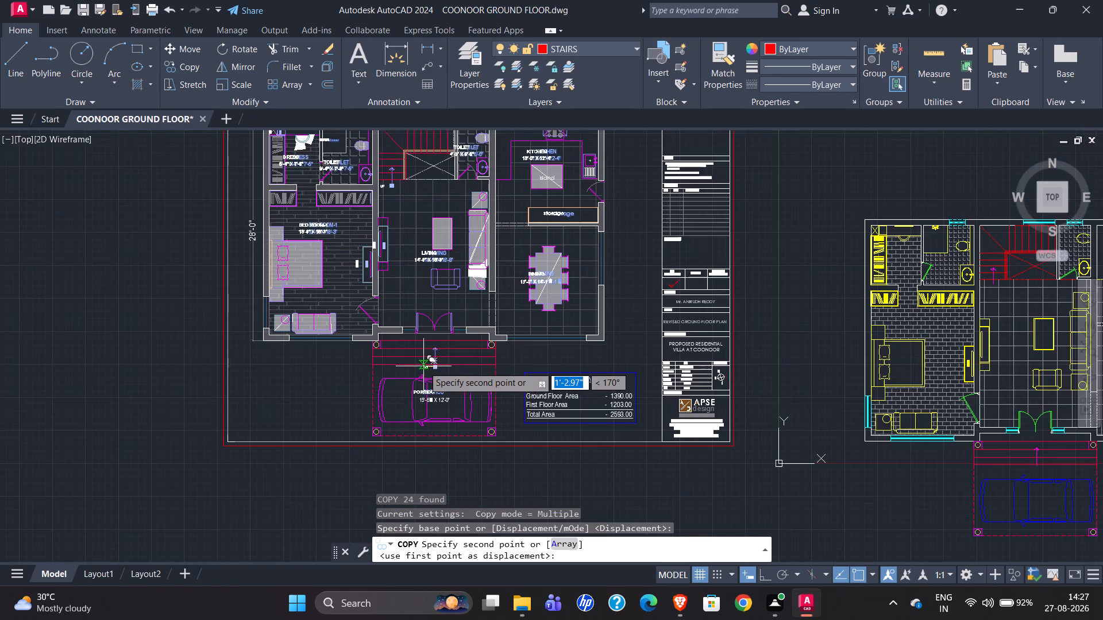
pyautogui.scroll(-2, 663, 383)
pyautogui.scroll(4, 784, 413)
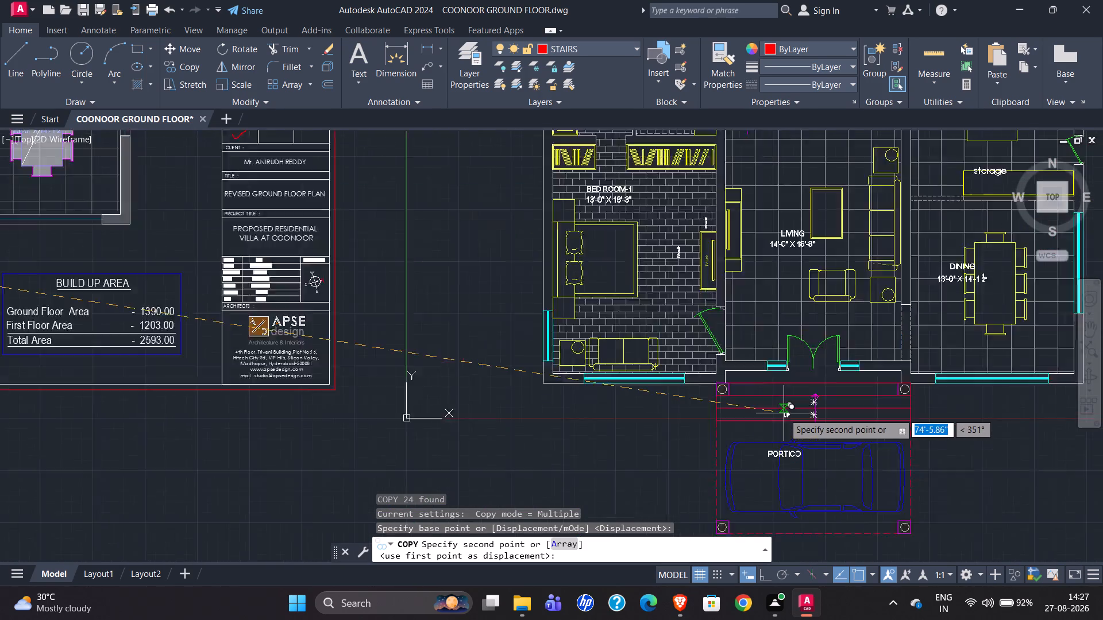
pyautogui.scroll(5, 835, 423)
pyautogui.scroll(-1, 803, 392)
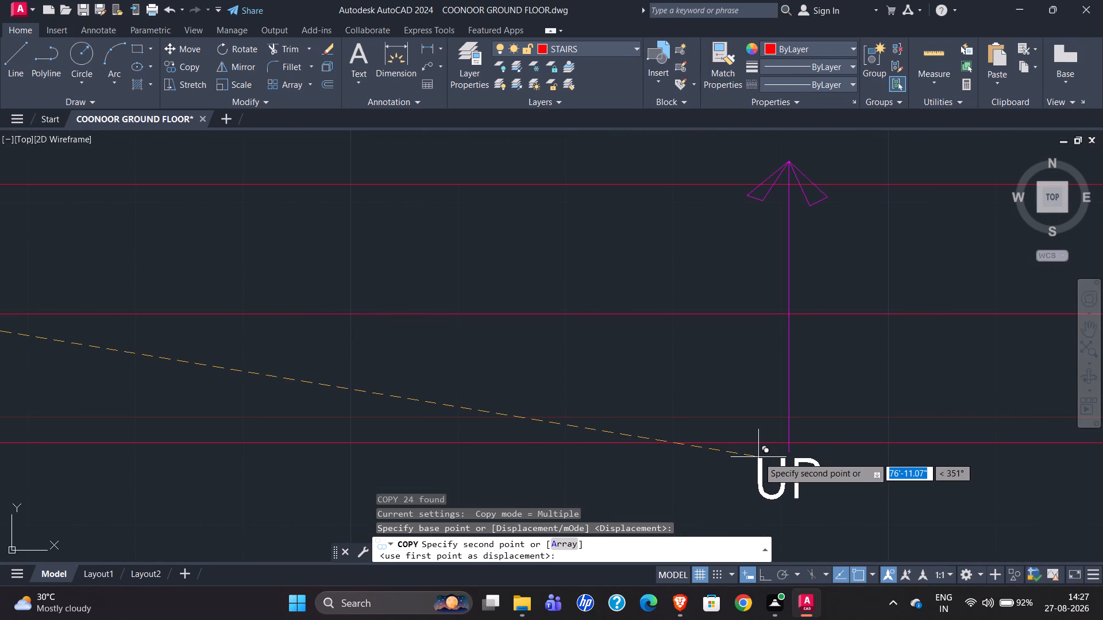
pyautogui.click(758, 457)
pyautogui.scroll(-3, 746, 500)
pyautogui.scroll(-3, 832, 495)
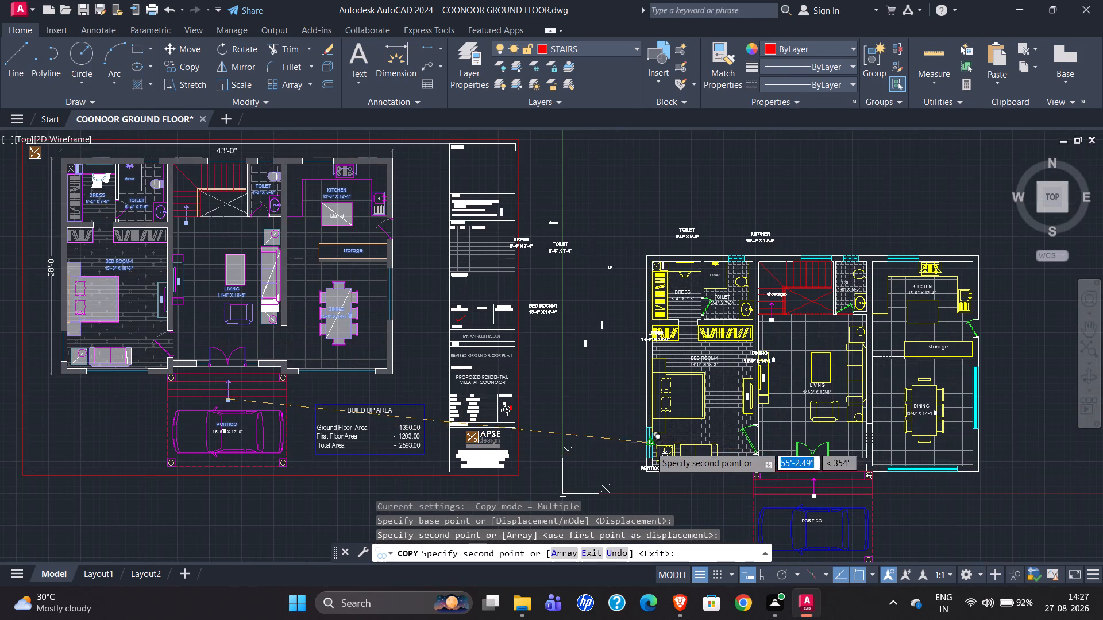
pyautogui.press('Escape')
# Move the copied PORTICO label slightly to the east over the car in the redrawn plan.
pyautogui.scroll(3, 791, 507)
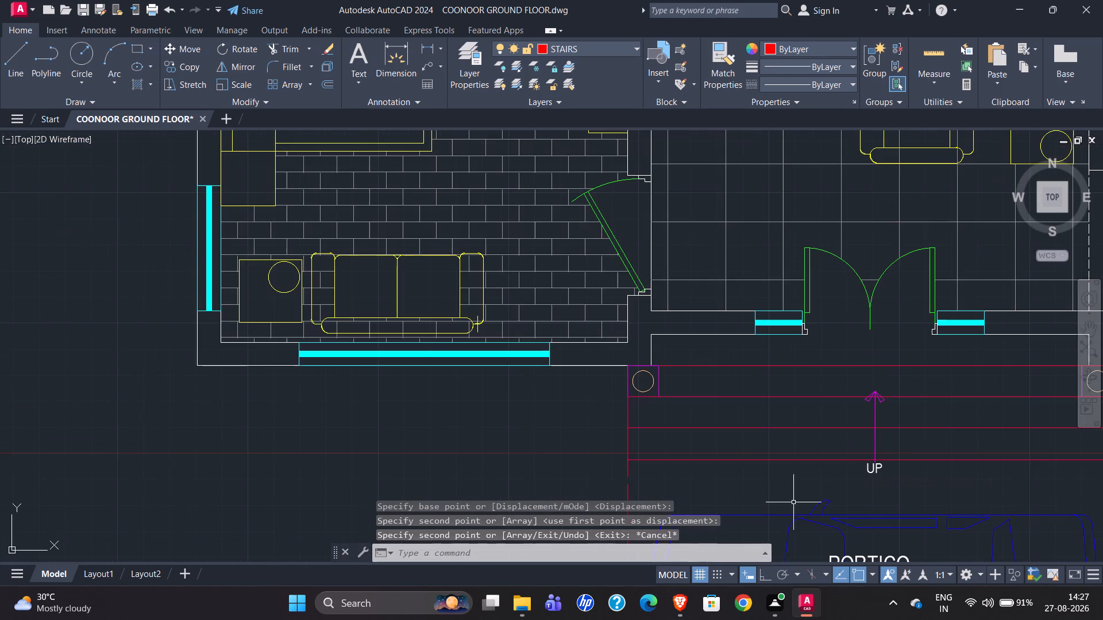
pyautogui.scroll(-2, 854, 440)
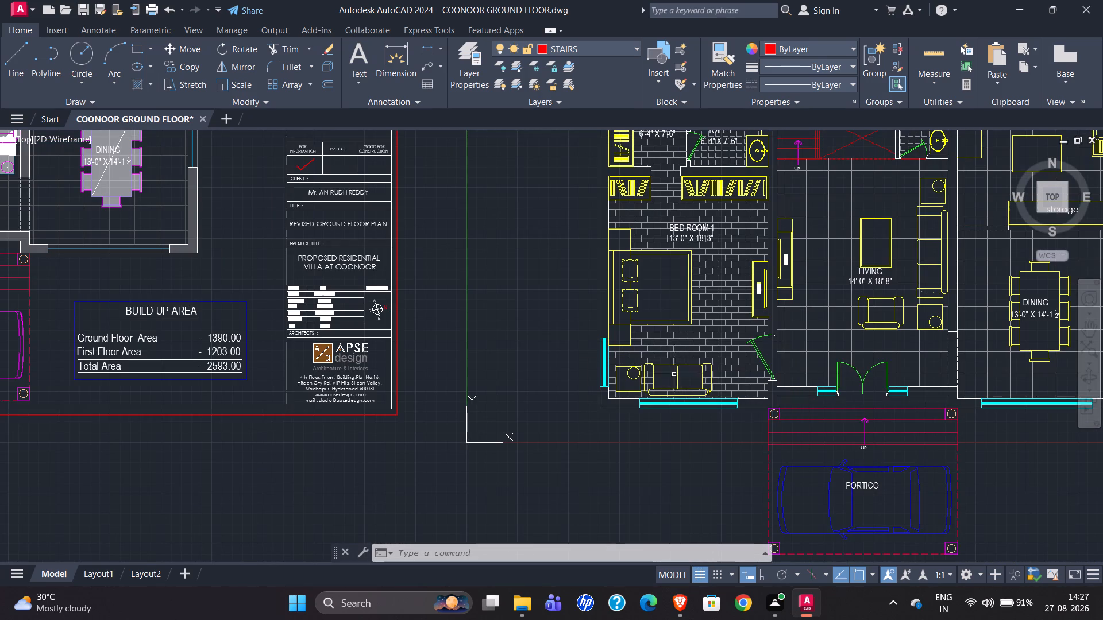
pyautogui.scroll(-1, 258, 232)
pyautogui.scroll(5, 630, 394)
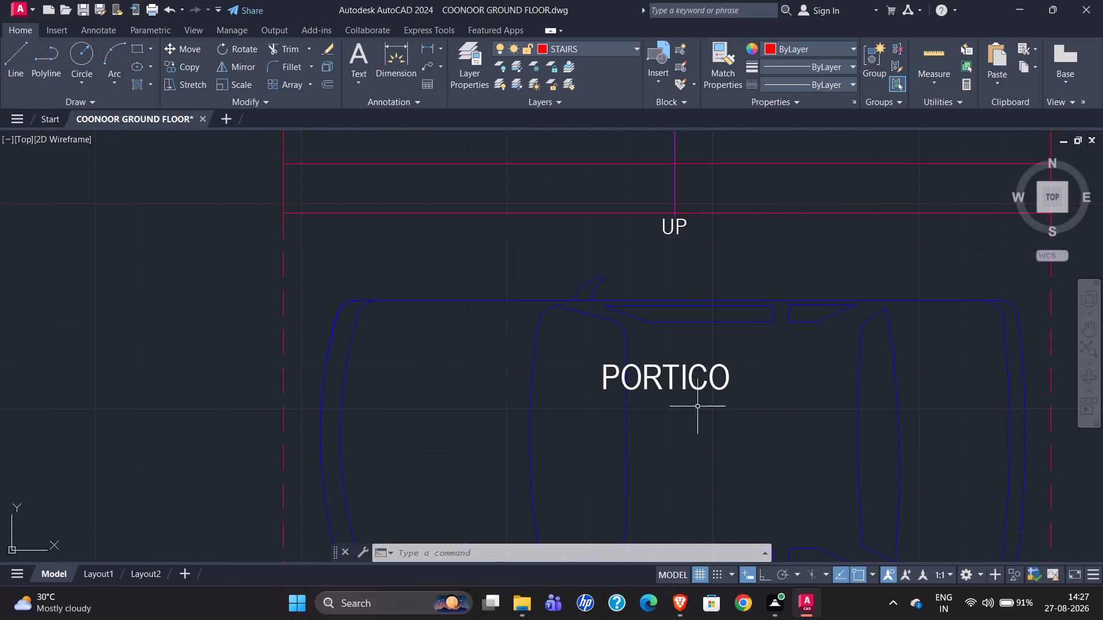
pyautogui.click(649, 379)
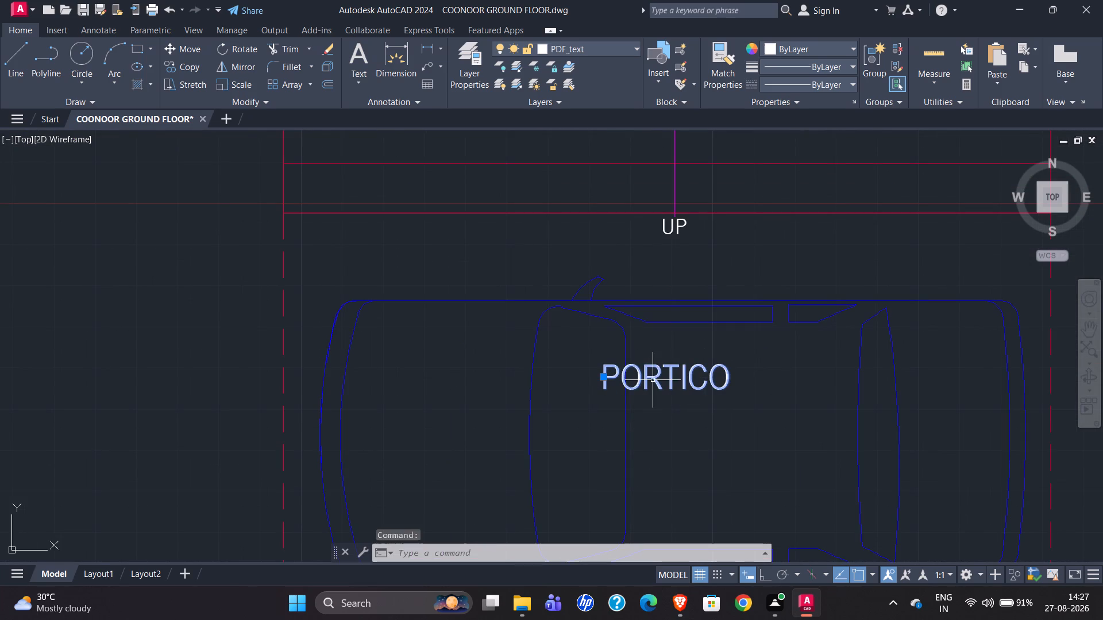
pyautogui.press('m')
pyautogui.press('Return')
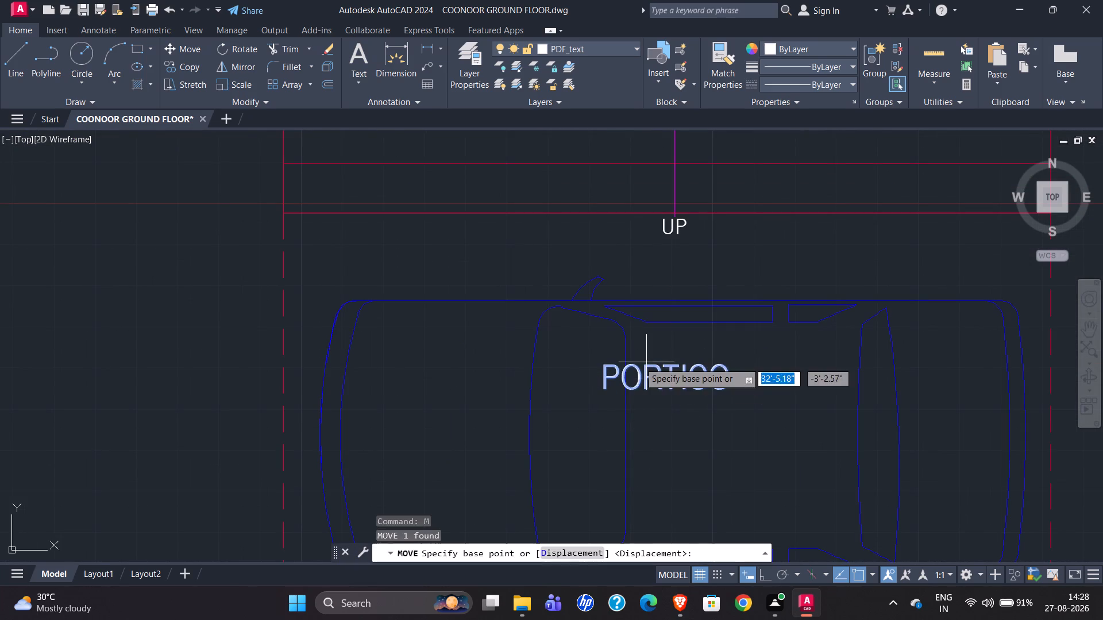
pyautogui.click(606, 365)
pyautogui.click(691, 375)
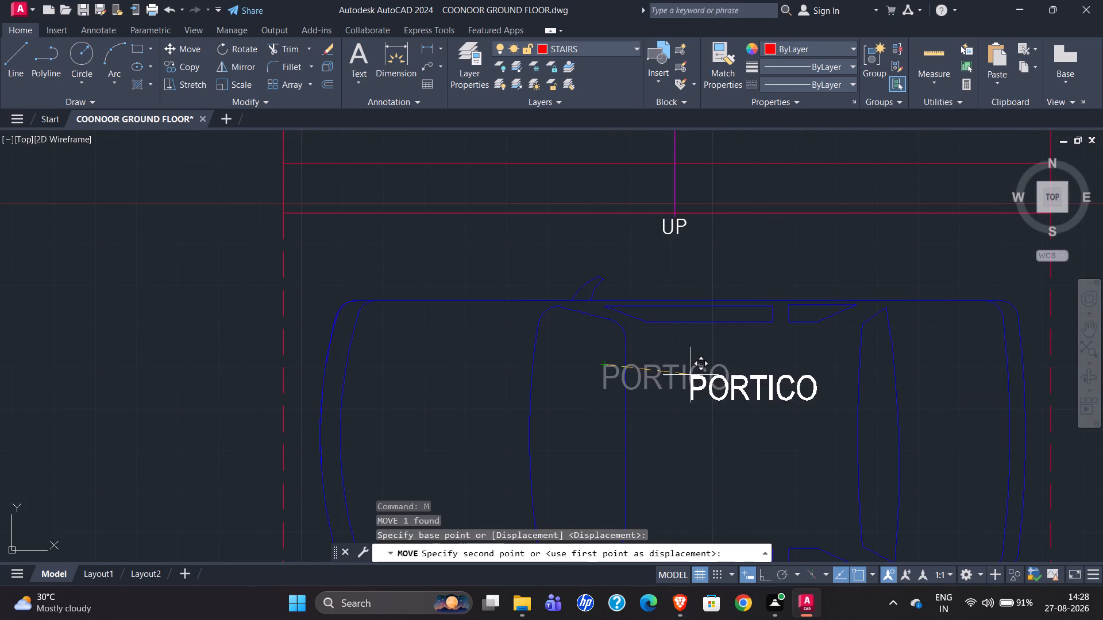
# Move the copied Storage label about 1.5" to the south-east so it sits inside the dress area's storage cabinet.
pyautogui.scroll(-1, 546, 358)
pyautogui.scroll(-2, 651, 396)
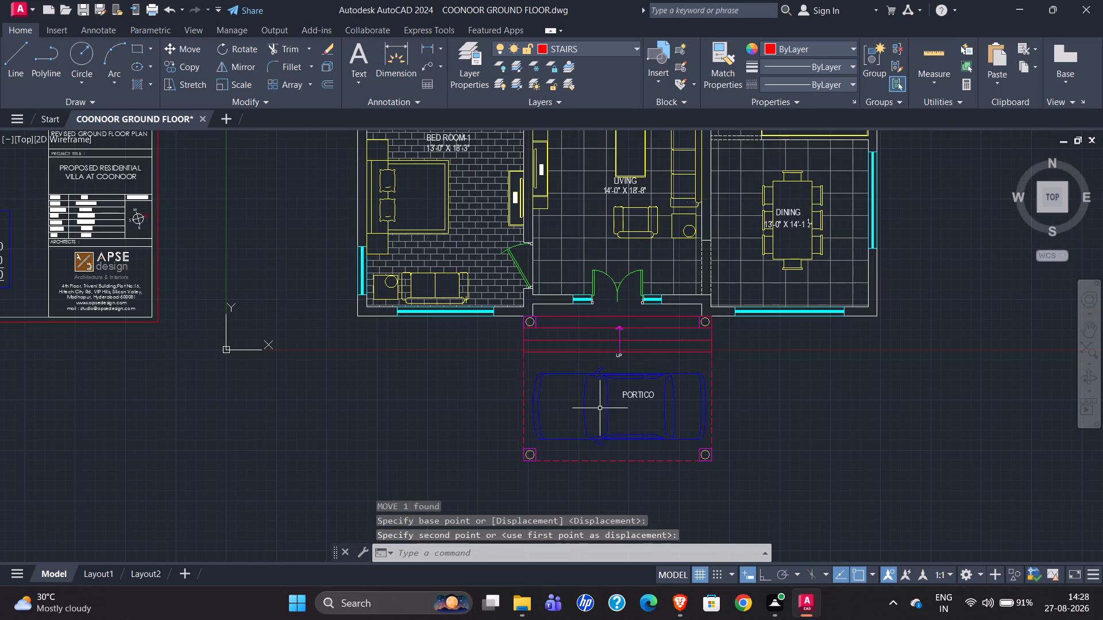
pyautogui.scroll(-2, 537, 340)
pyautogui.scroll(4, 483, 221)
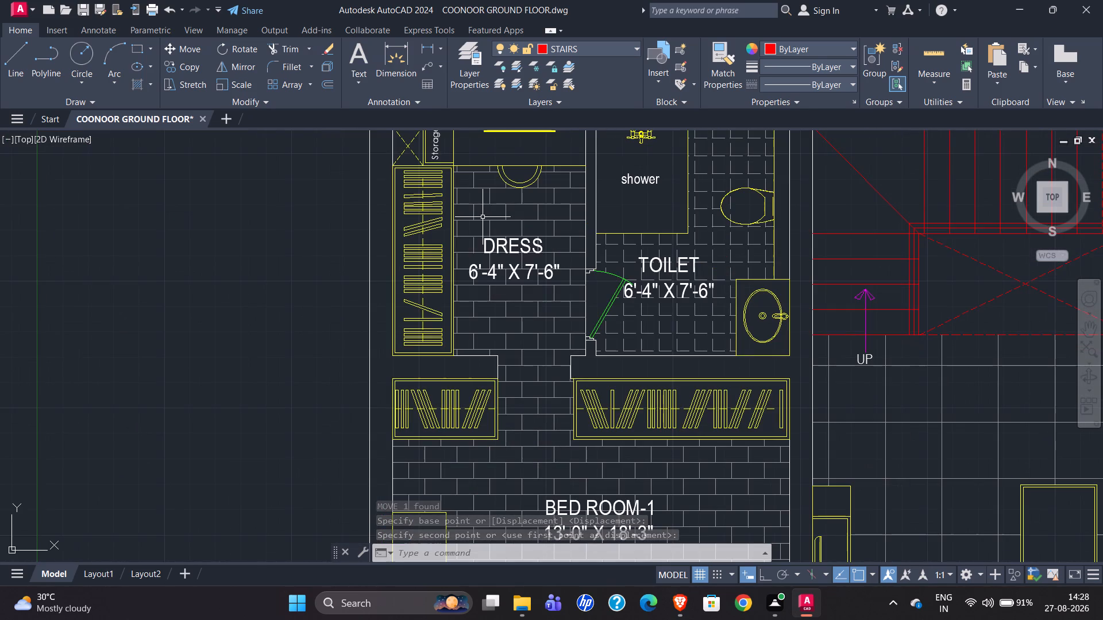
pyautogui.scroll(-1, 493, 225)
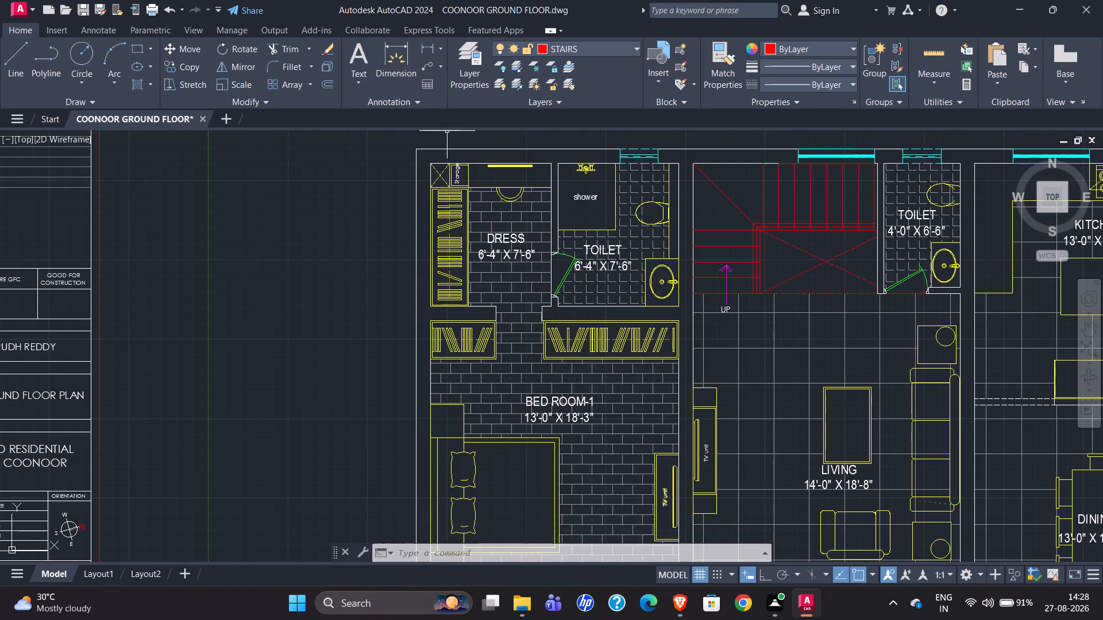
pyautogui.scroll(4, 449, 166)
pyautogui.click(495, 203)
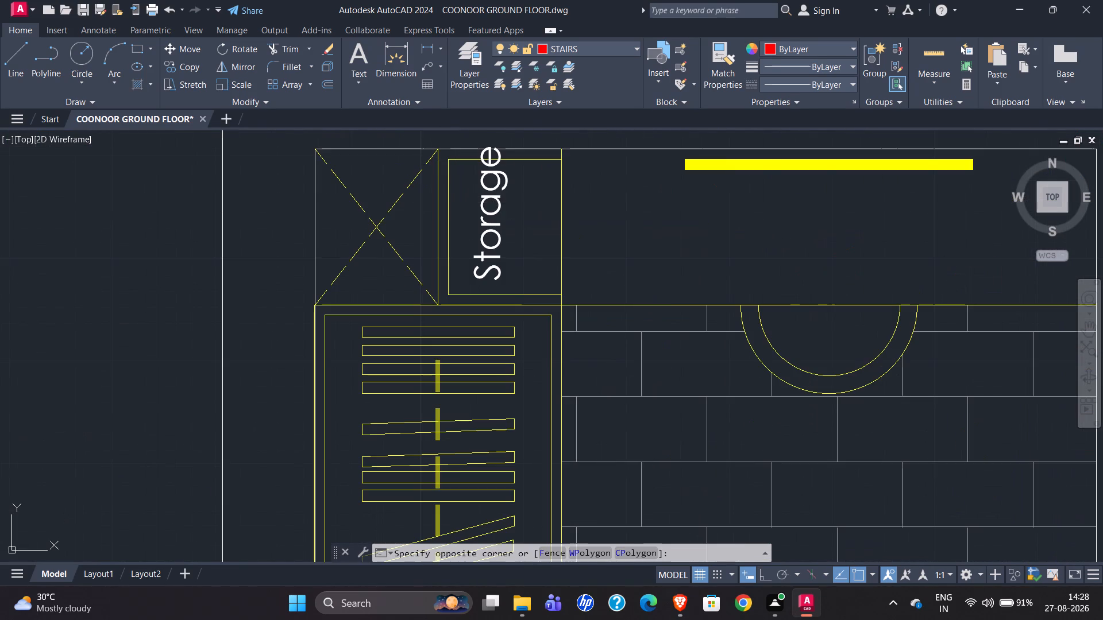
pyautogui.click(499, 205)
pyautogui.click(500, 205)
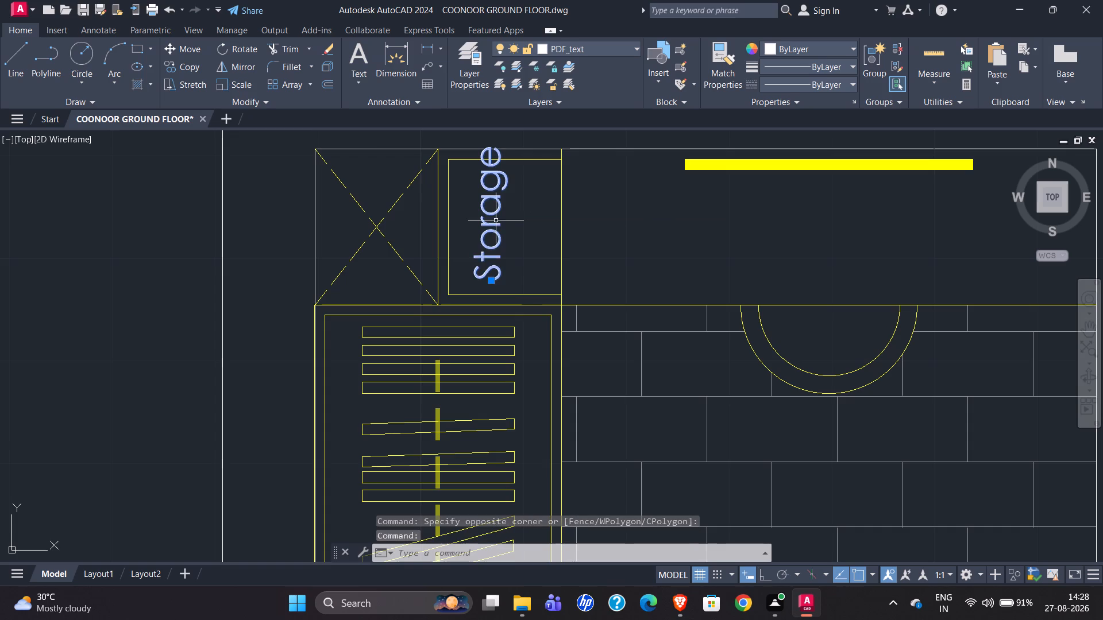
pyautogui.click(494, 282)
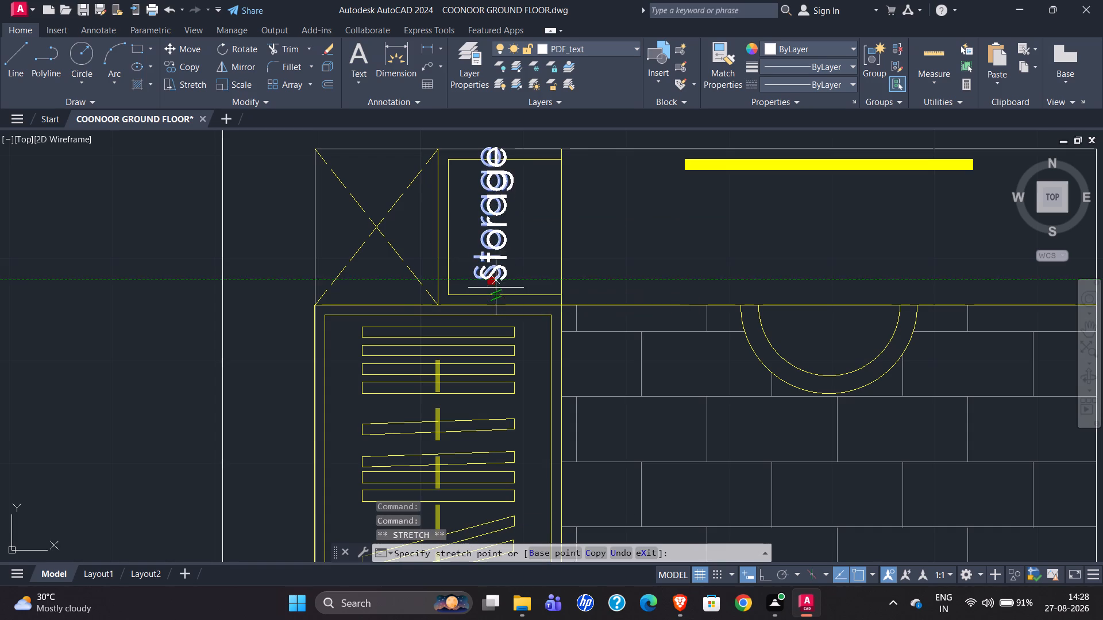
pyautogui.scroll(2, 499, 289)
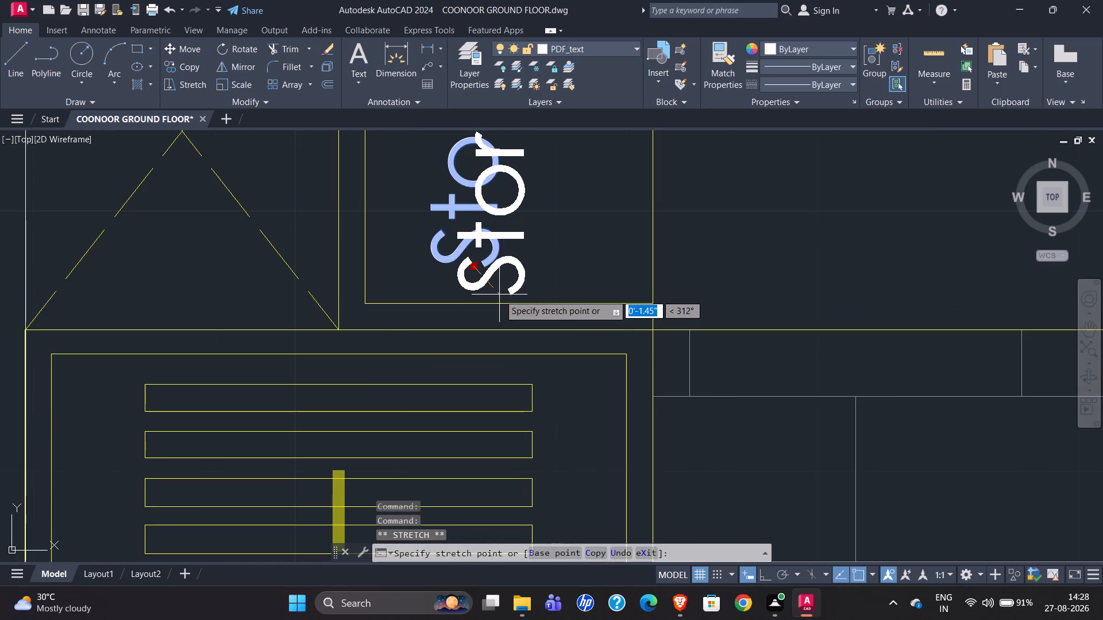
pyautogui.click(499, 294)
pyautogui.scroll(-2, 497, 292)
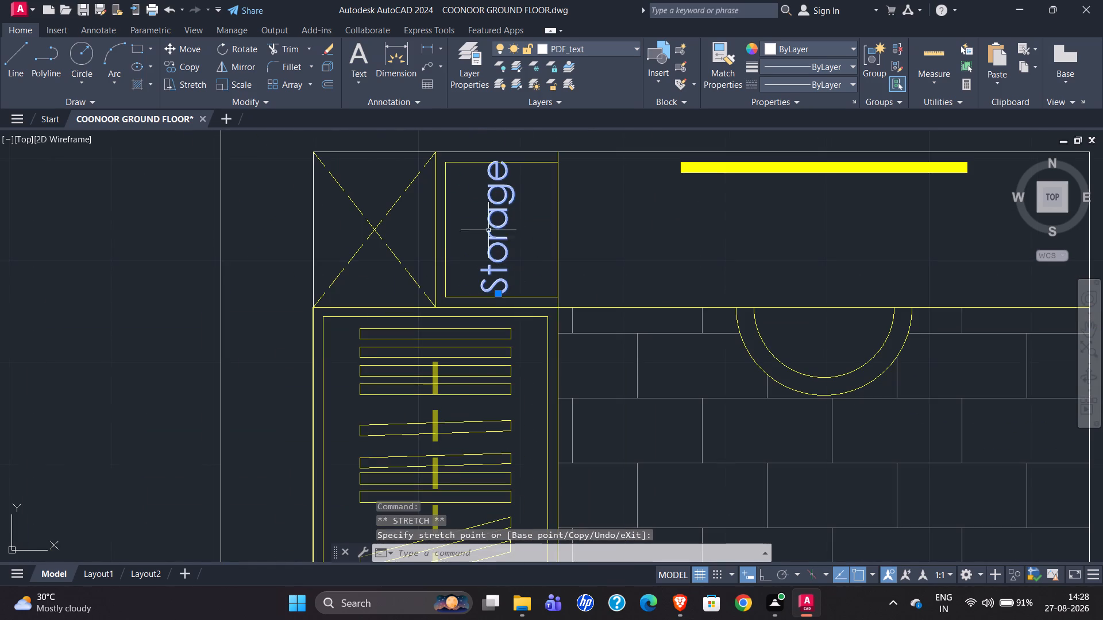
pyautogui.scroll(-3, 475, 223)
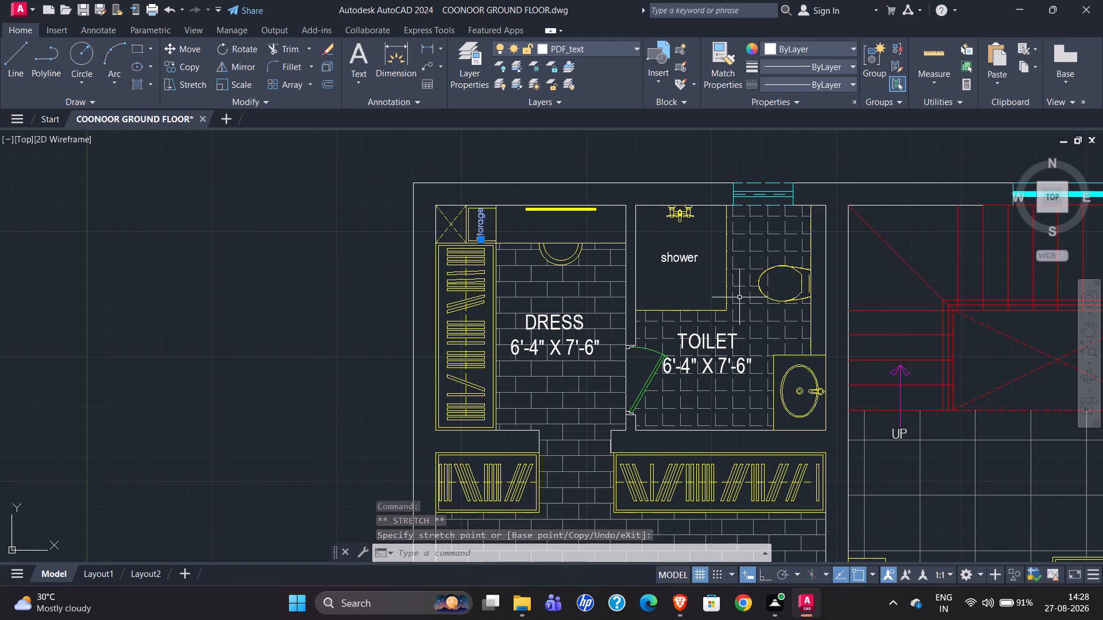
pyautogui.press('Escape')
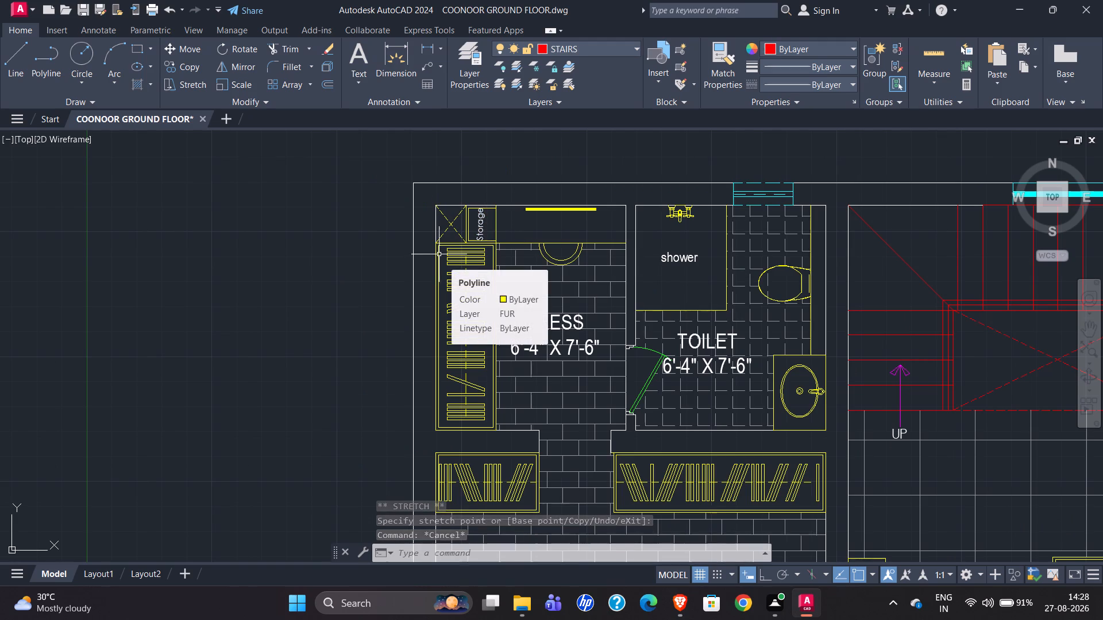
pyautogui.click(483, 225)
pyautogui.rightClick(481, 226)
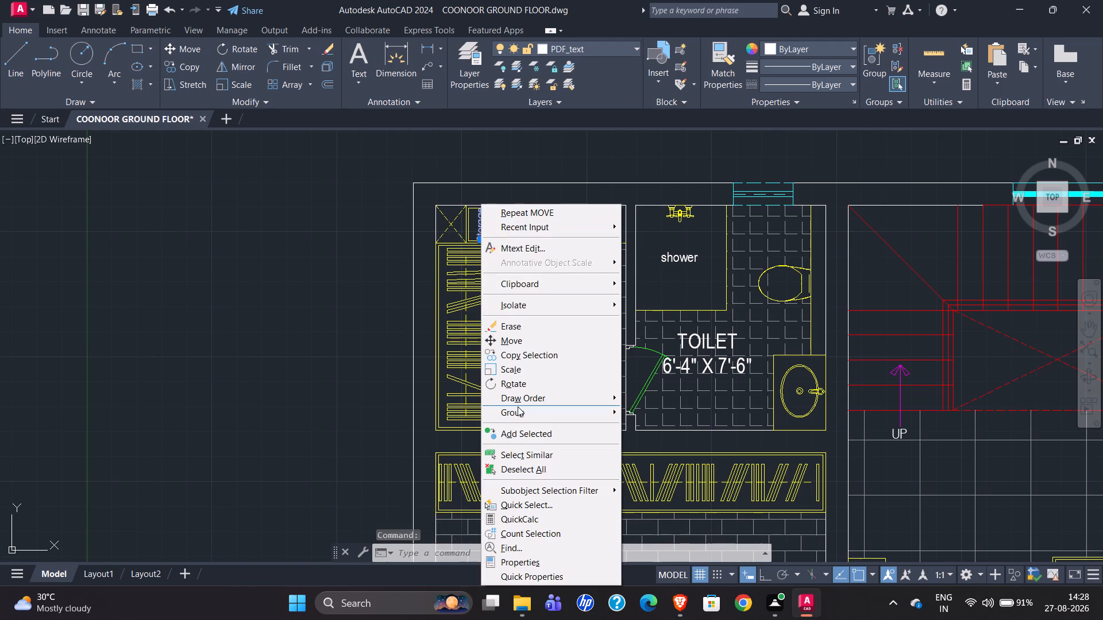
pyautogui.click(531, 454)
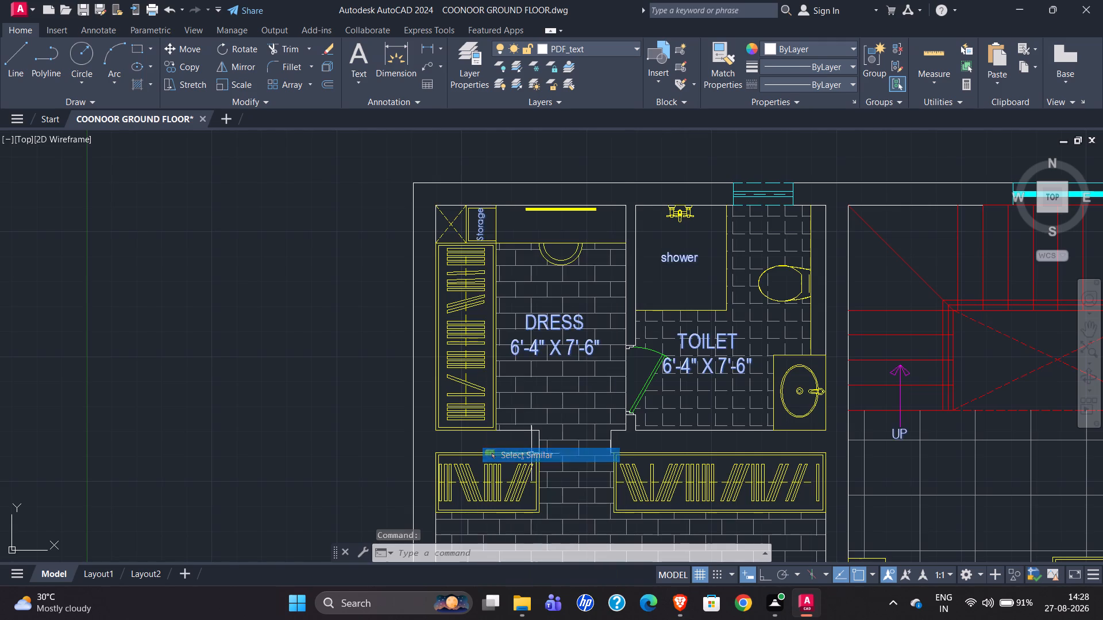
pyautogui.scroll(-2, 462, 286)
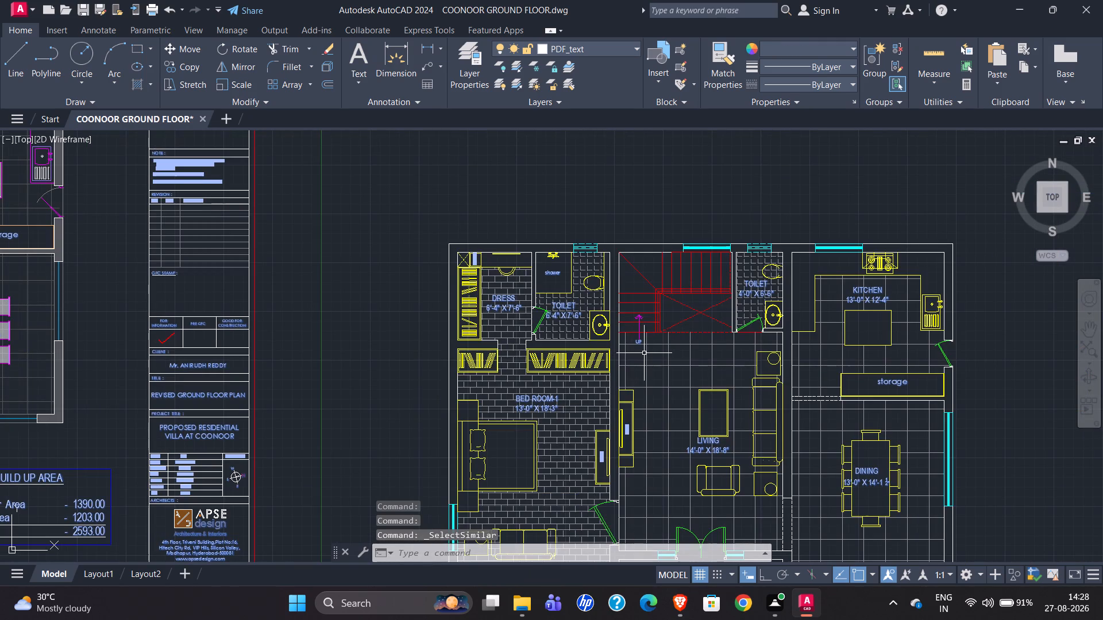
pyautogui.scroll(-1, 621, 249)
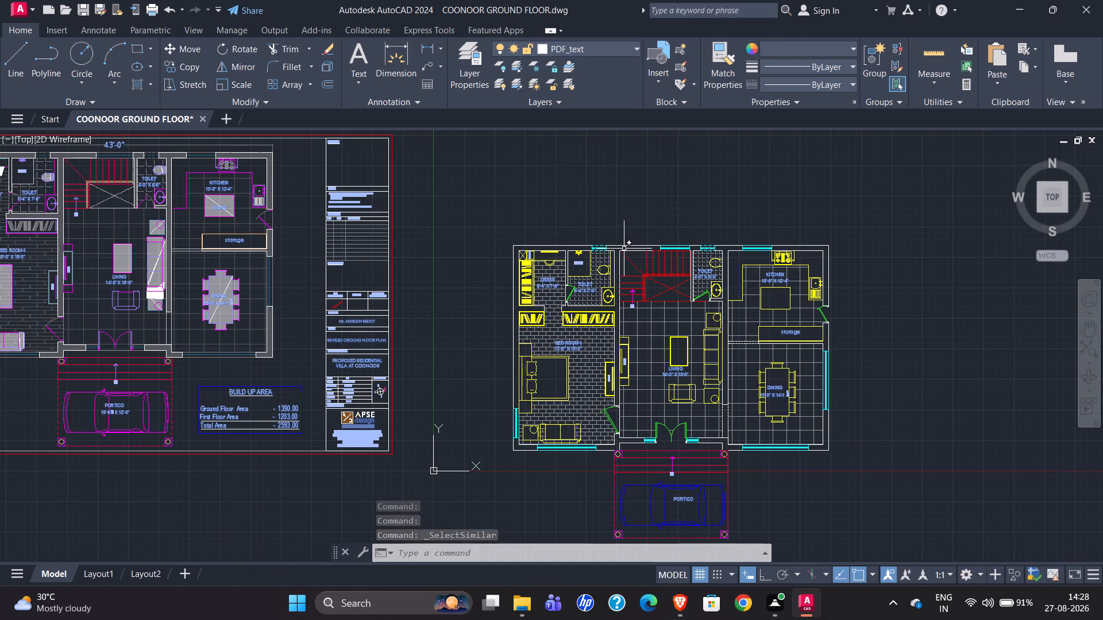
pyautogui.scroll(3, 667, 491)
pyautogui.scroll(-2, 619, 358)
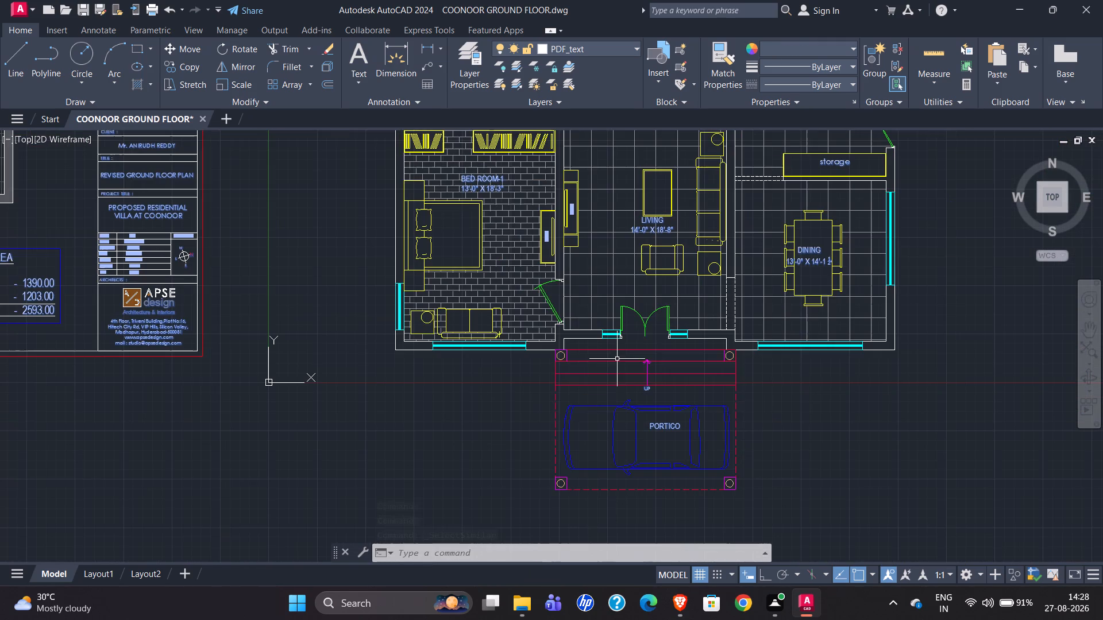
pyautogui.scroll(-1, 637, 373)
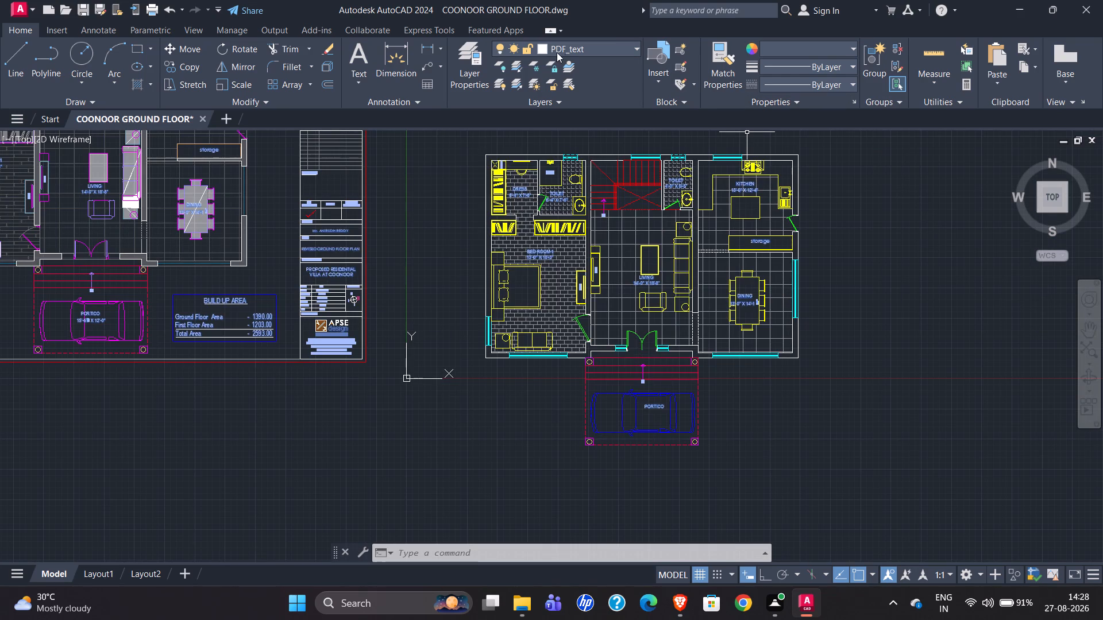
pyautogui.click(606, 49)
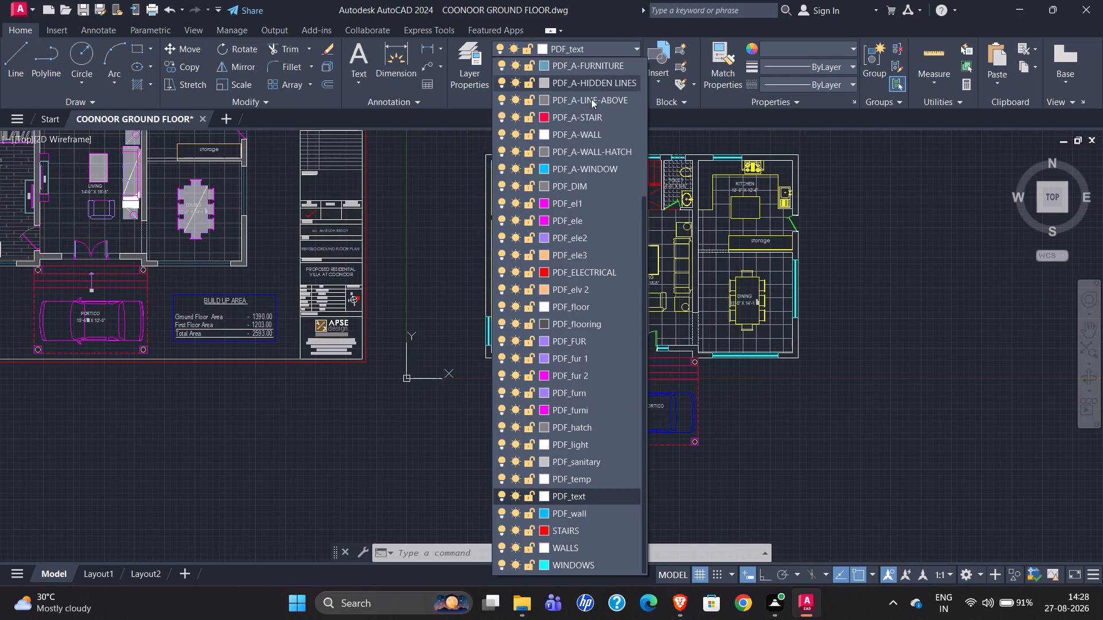
# Create a new layer named TXT and make it the current layer.
pyautogui.doubleClick(469, 76)
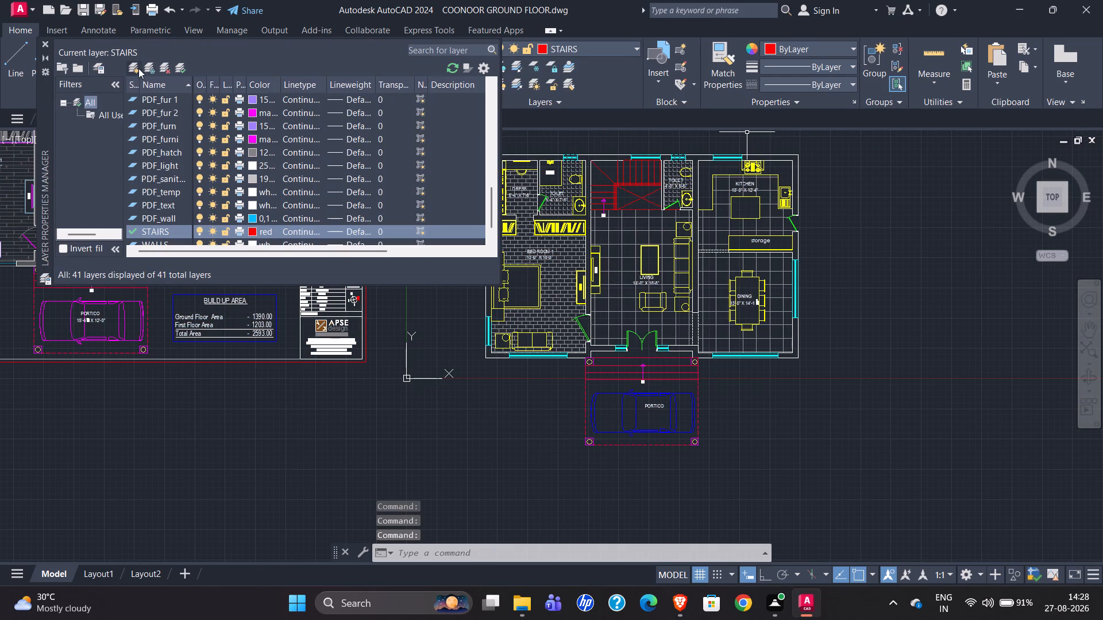
pyautogui.click(132, 65)
pyautogui.scroll(12, 230, 132)
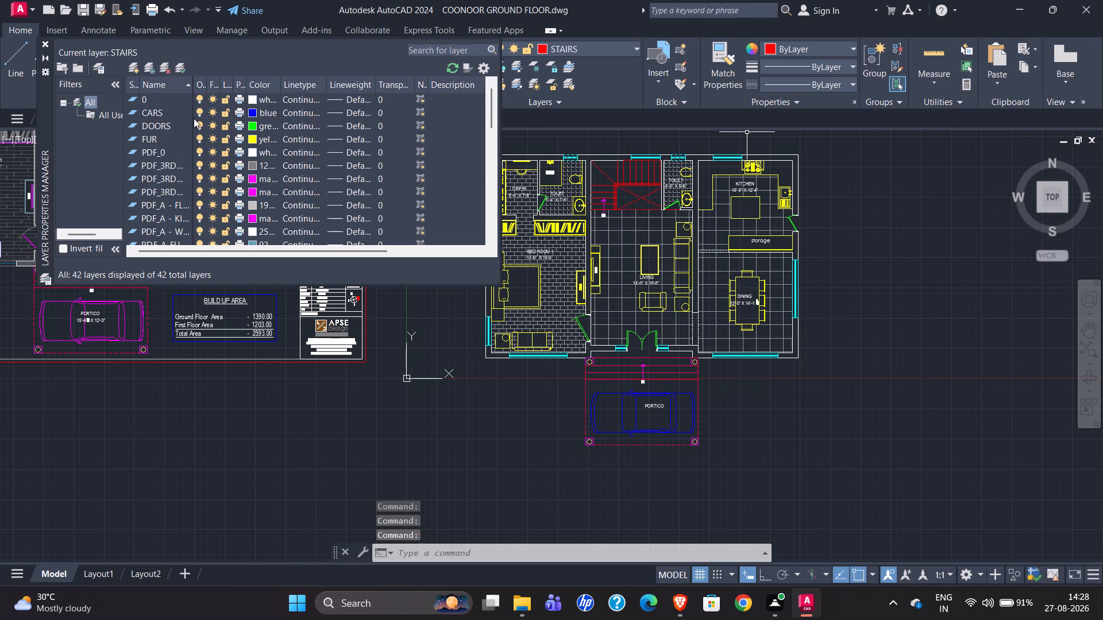
pyautogui.scroll(6, 194, 118)
pyautogui.scroll(-4, 213, 142)
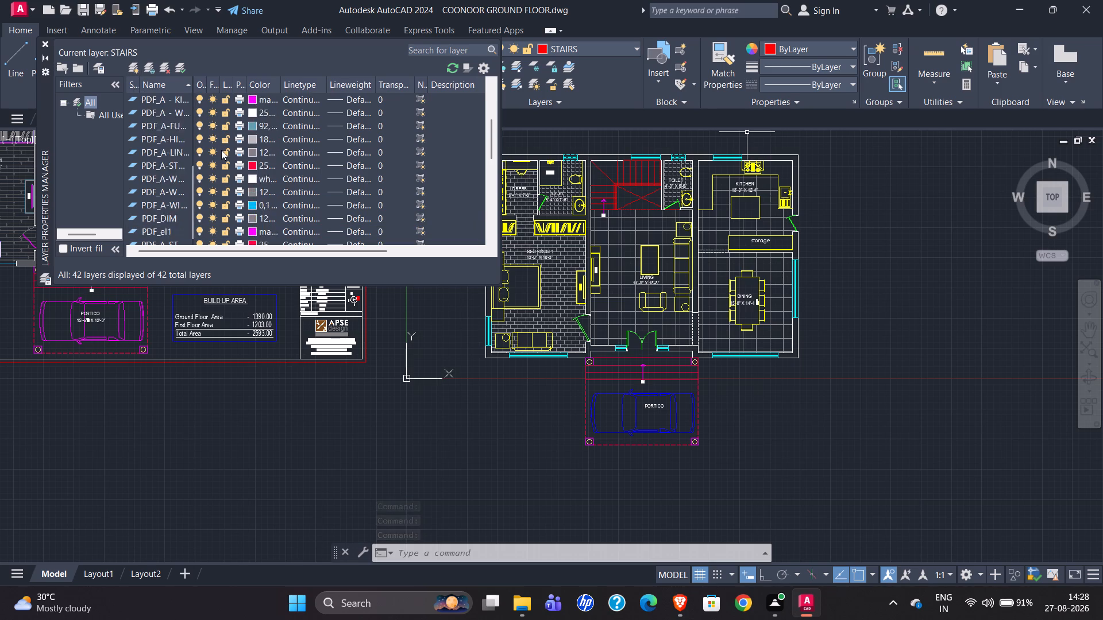
pyautogui.scroll(-12, 221, 150)
pyautogui.doubleClick(169, 204)
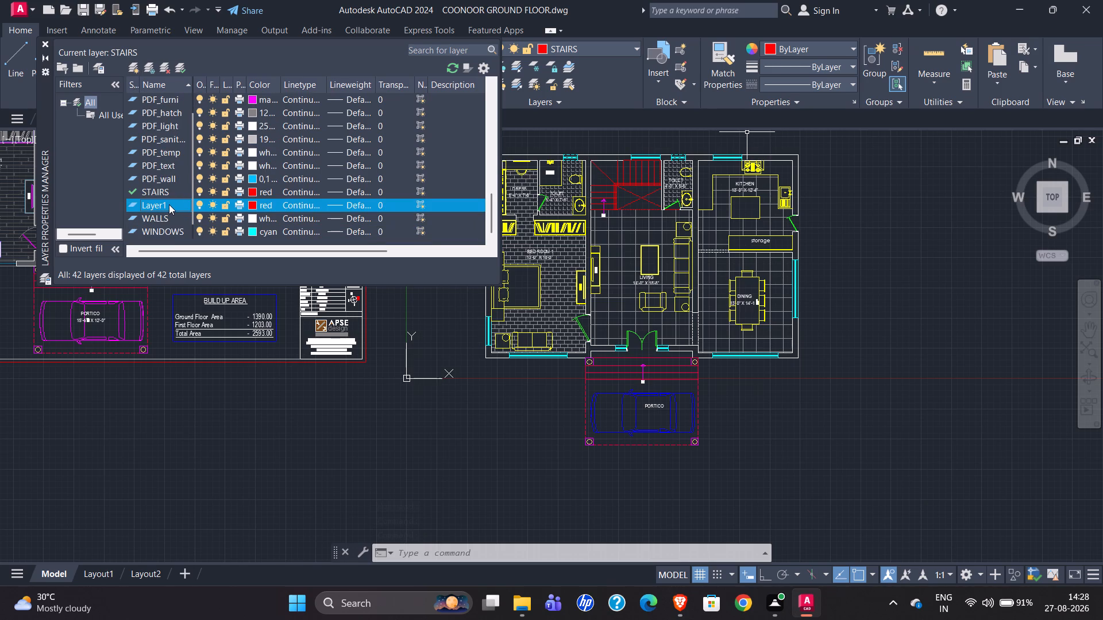
pyautogui.click(169, 204)
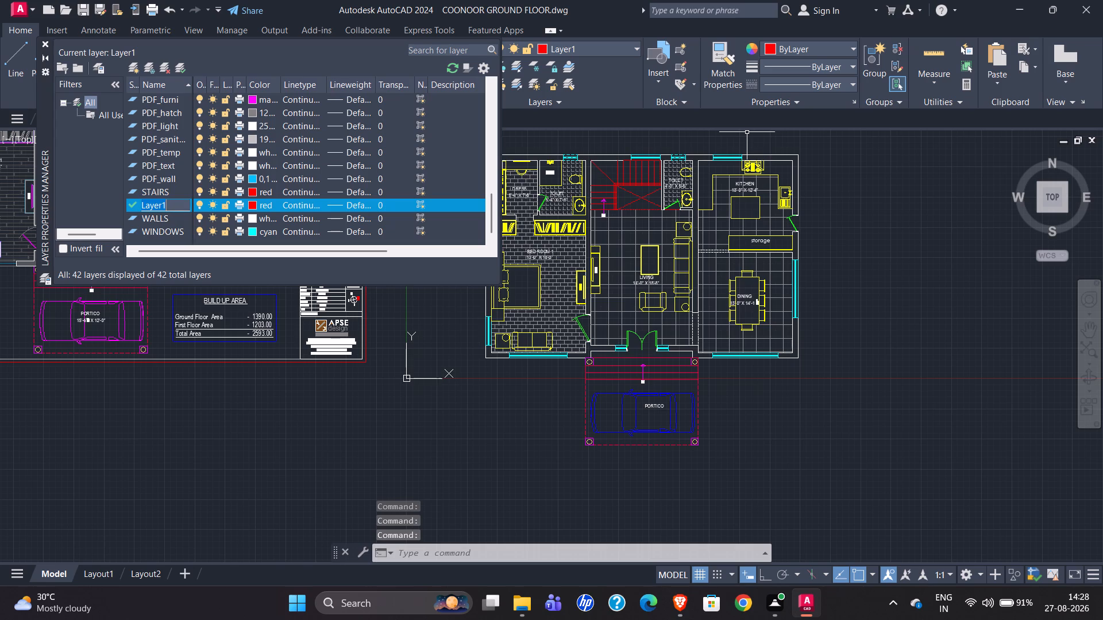
pyautogui.press('t')
pyautogui.write('XT')
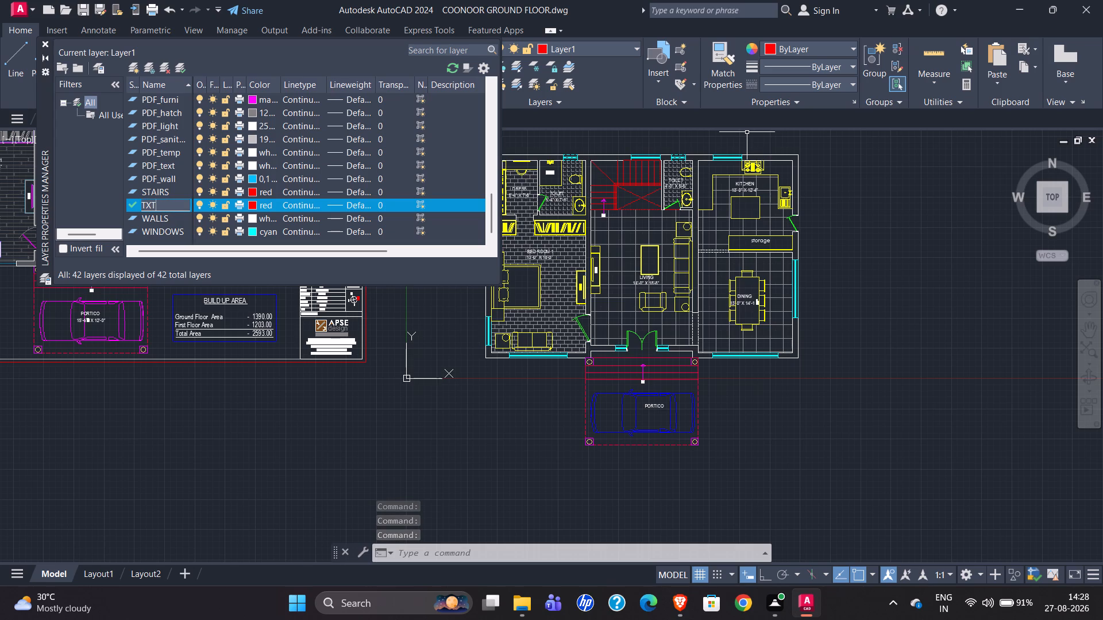
pyautogui.press('Return')
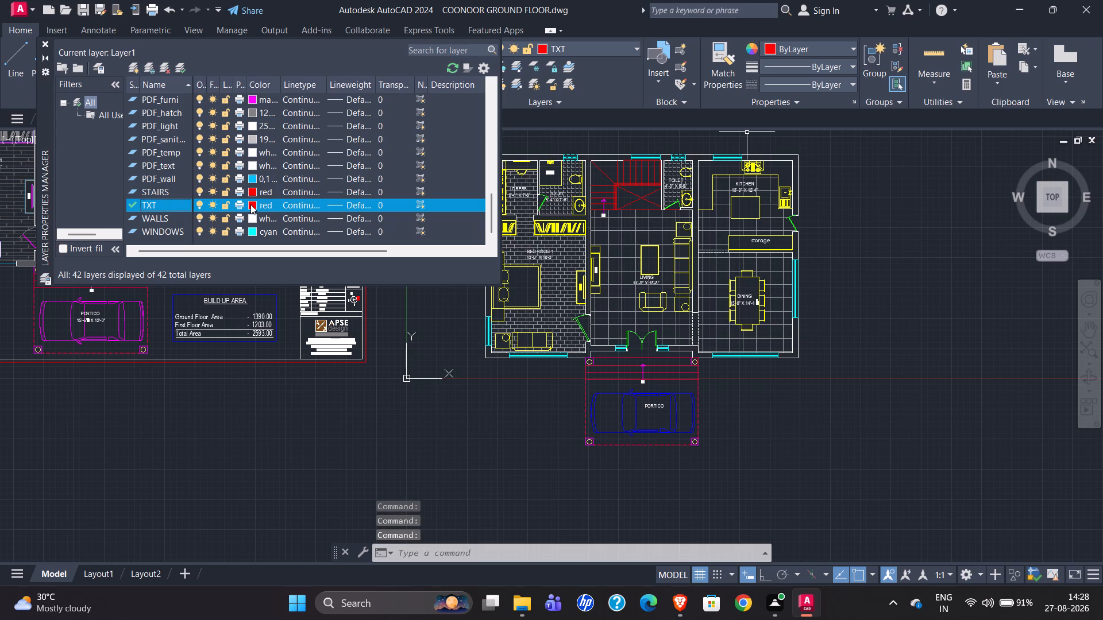
# Set the TXT layer's colour to magenta and close the layer manager.
pyautogui.click(250, 204)
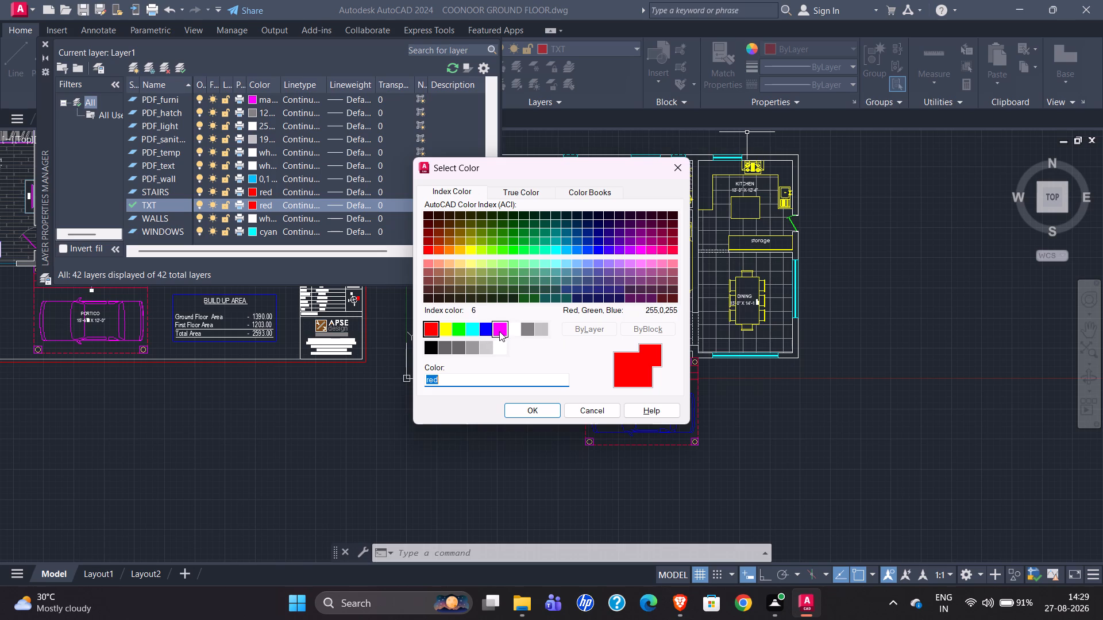
pyautogui.click(499, 331)
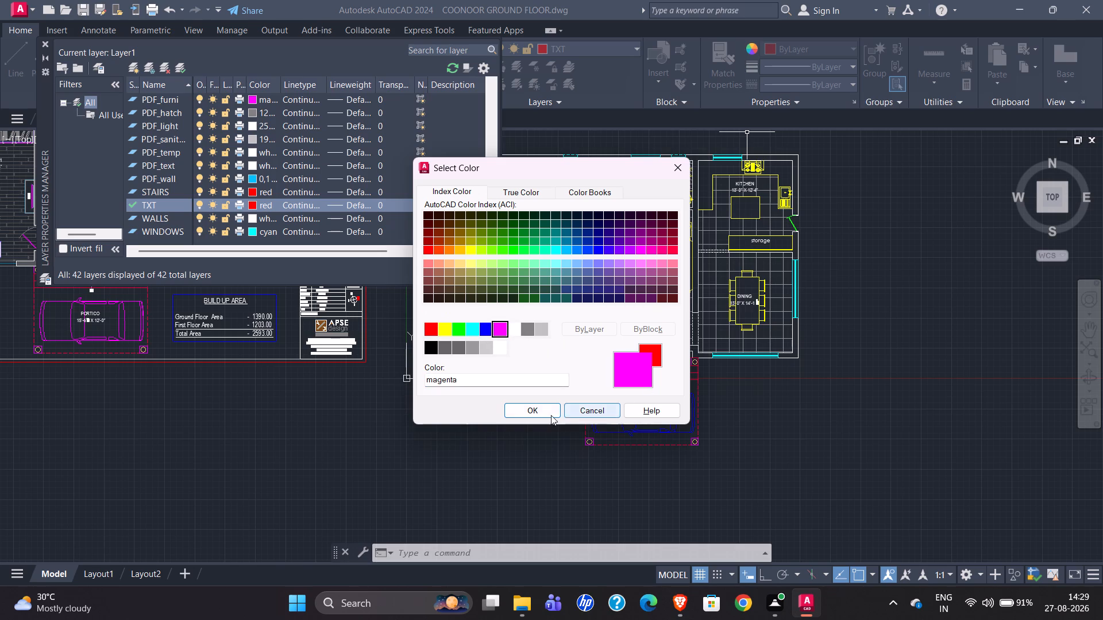
pyautogui.click(543, 412)
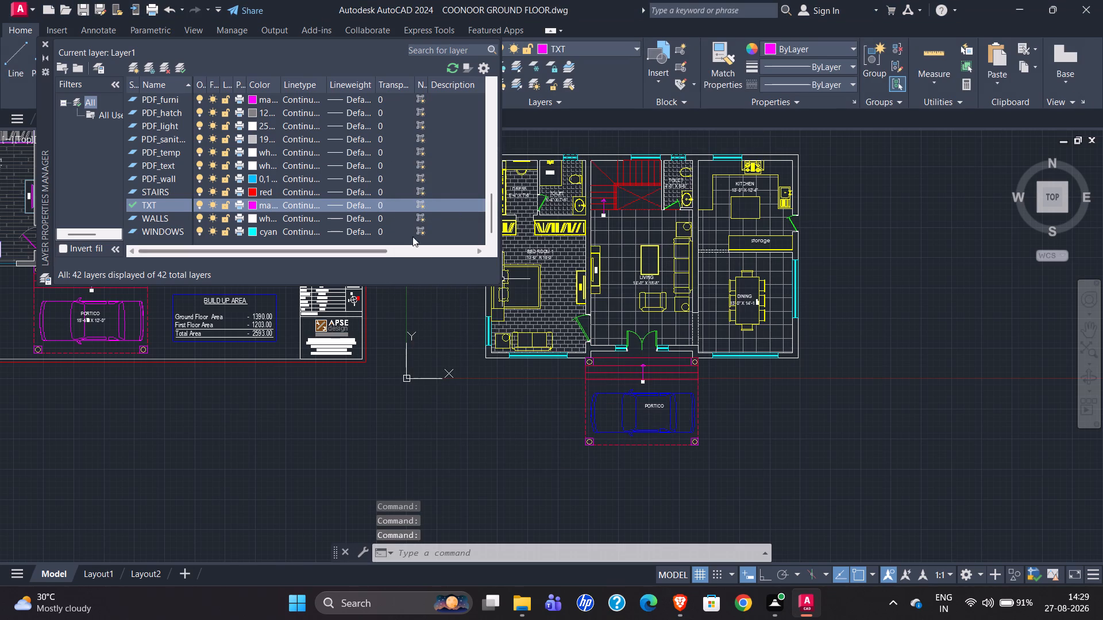
pyautogui.click(44, 41)
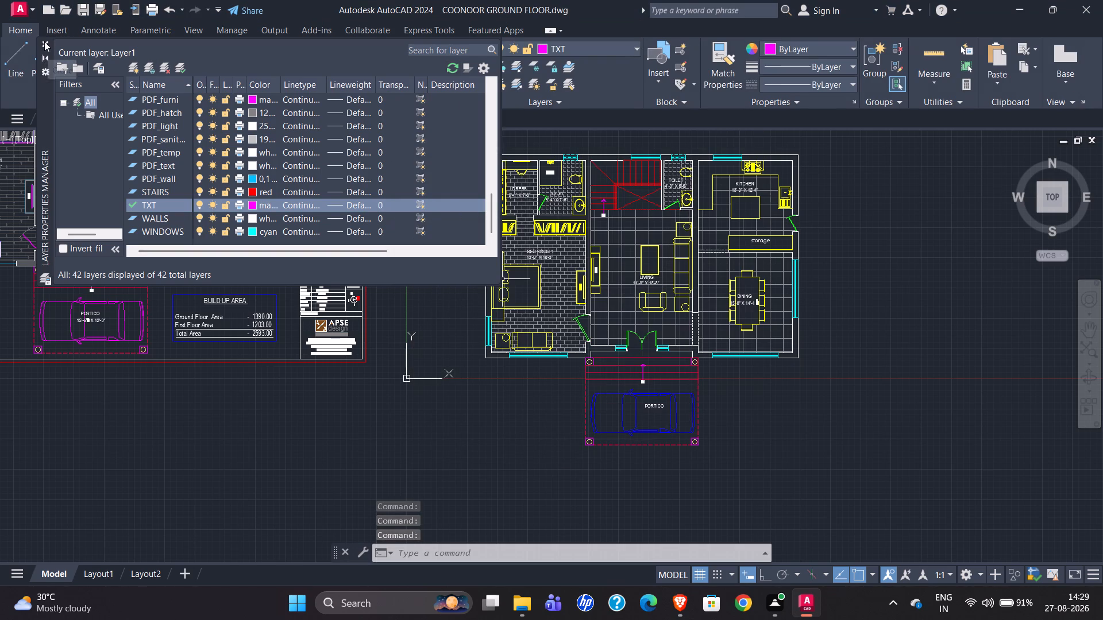
# Select all text similar to the dress area's Storage label and assign it to the TXT layer.
pyautogui.scroll(2, 549, 195)
pyautogui.scroll(-1, 458, 220)
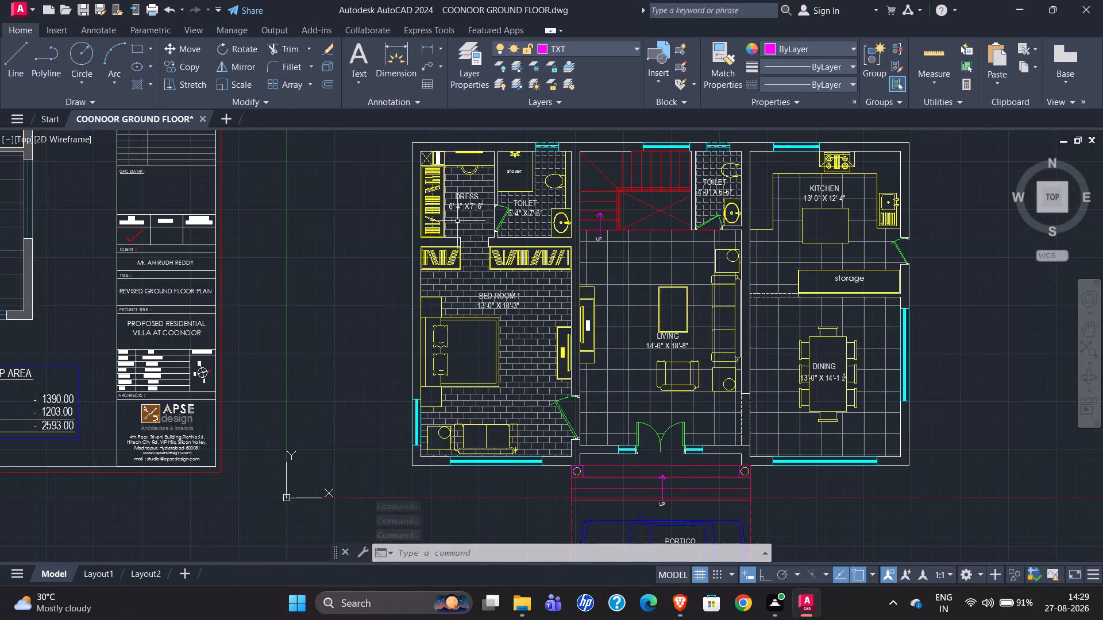
pyautogui.scroll(3, 431, 151)
pyautogui.click(449, 185)
pyautogui.rightClick(449, 184)
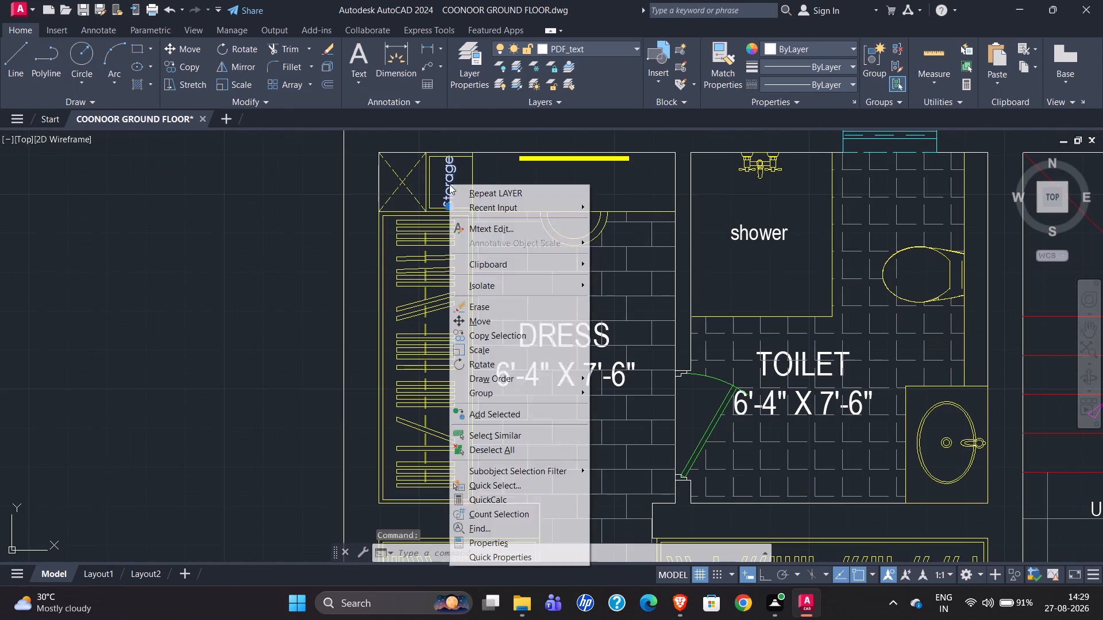
pyautogui.click(506, 436)
pyautogui.click(600, 44)
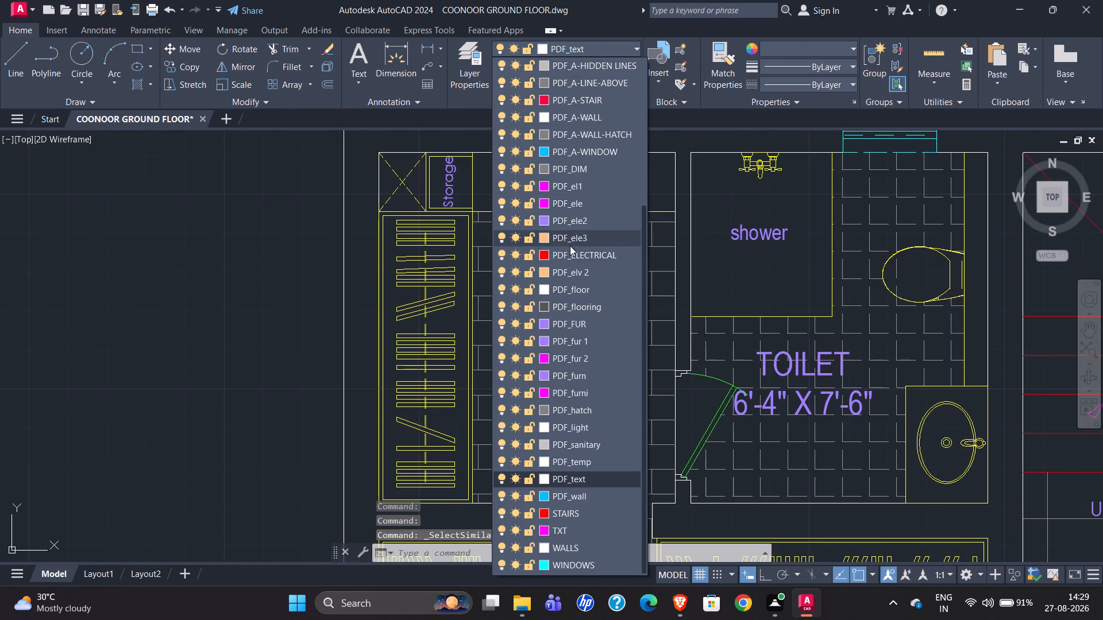
pyautogui.click(580, 531)
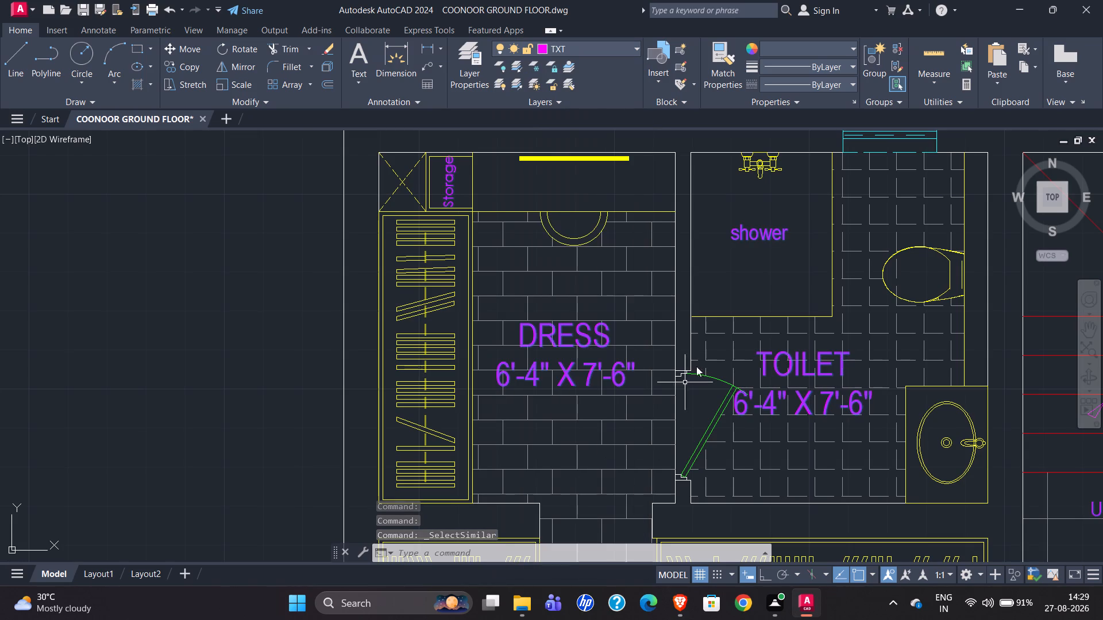
# Set the selected text's colour to ByLayer.
pyautogui.click(839, 50)
pyautogui.click(813, 67)
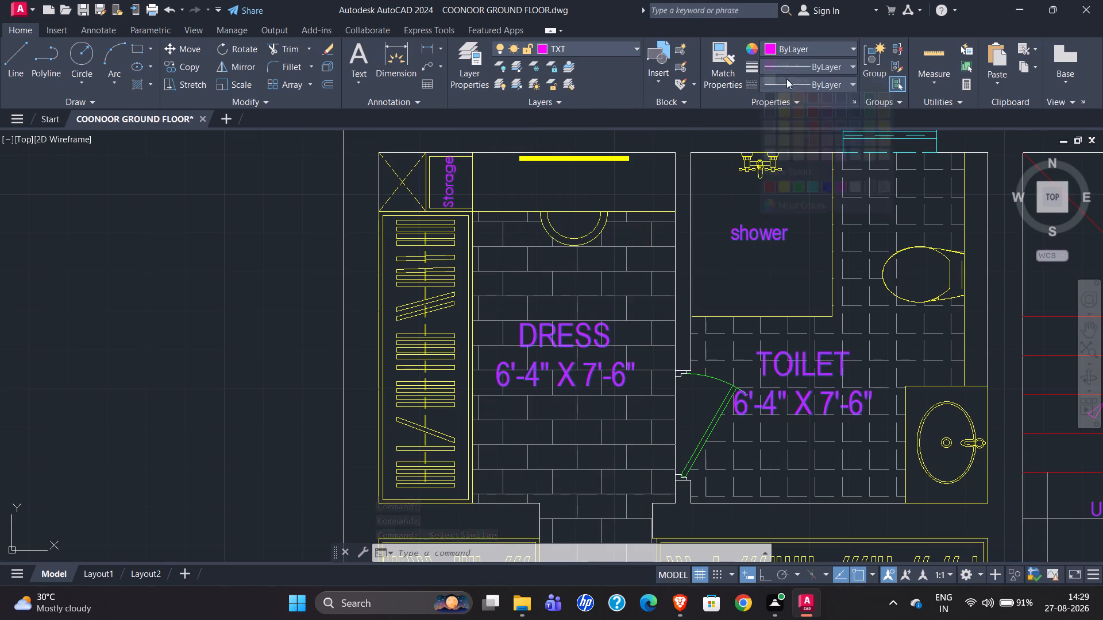
pyautogui.scroll(-3, 556, 162)
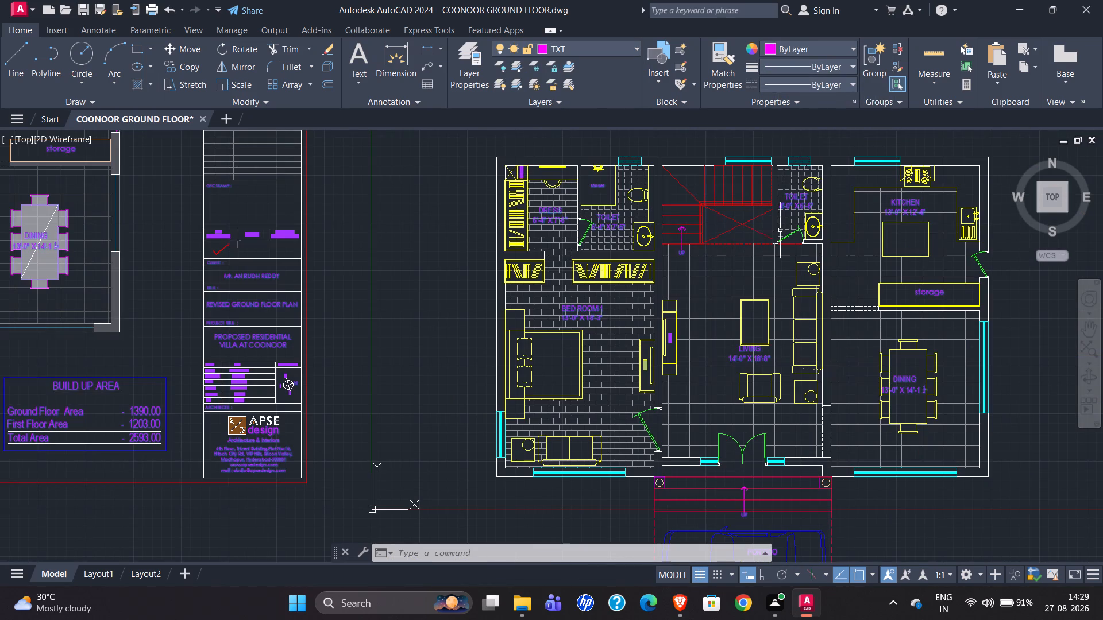
# Clear the selection and delete the duplicate yellow TV unit label overlapping the magenta one in Bed Room-1.
pyautogui.press('Escape')
pyautogui.scroll(-1, 514, 328)
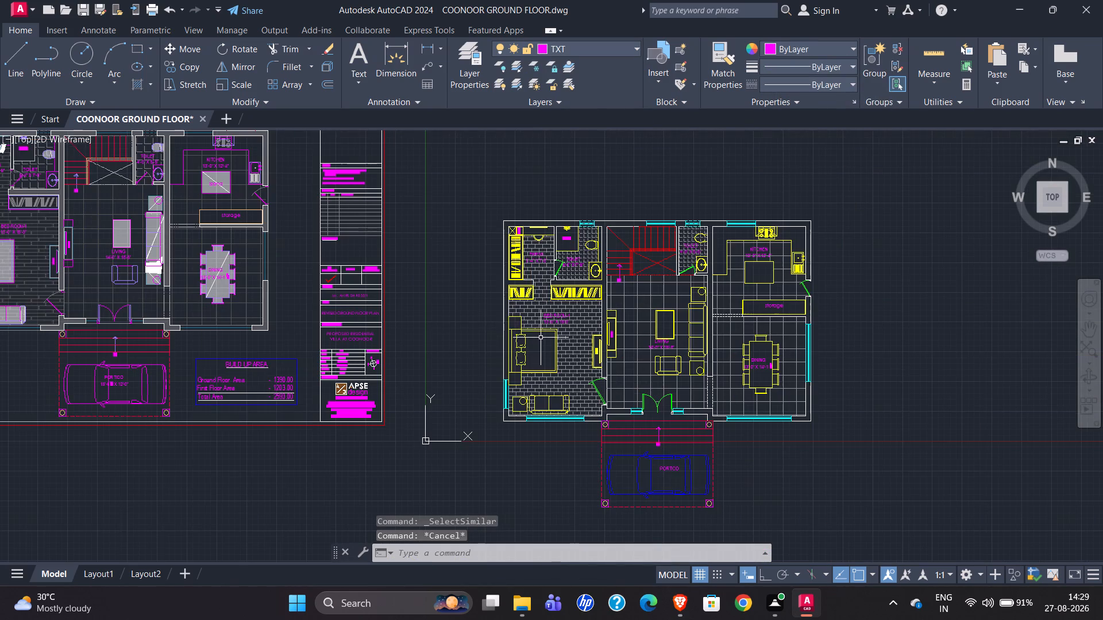
pyautogui.scroll(-1, 543, 331)
pyautogui.scroll(2, 311, 220)
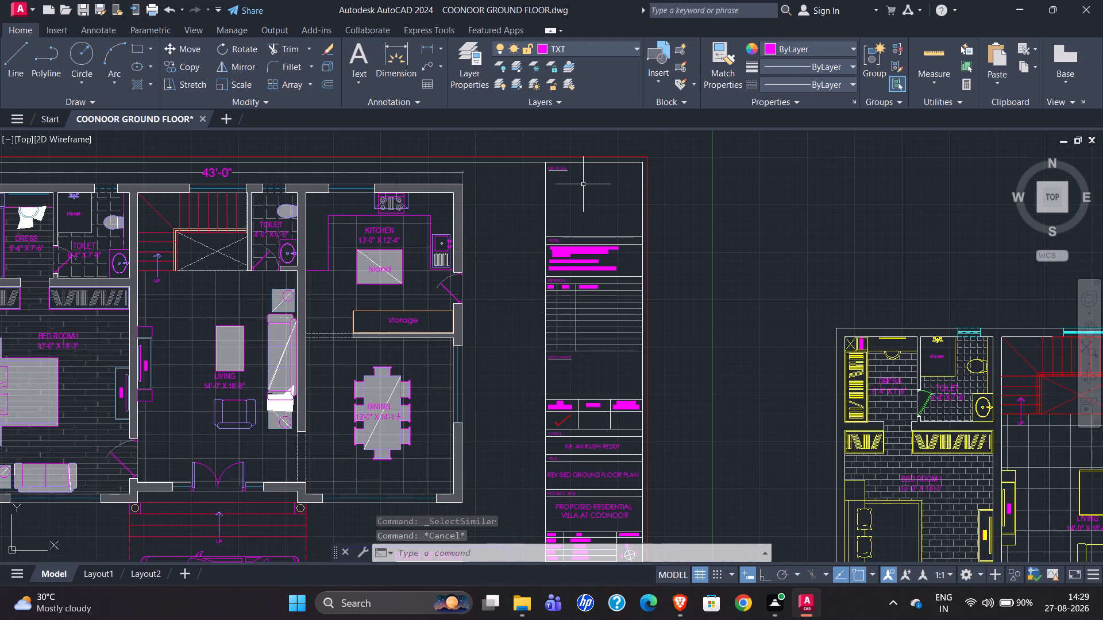
pyautogui.scroll(-2, 271, 203)
pyautogui.scroll(3, 550, 340)
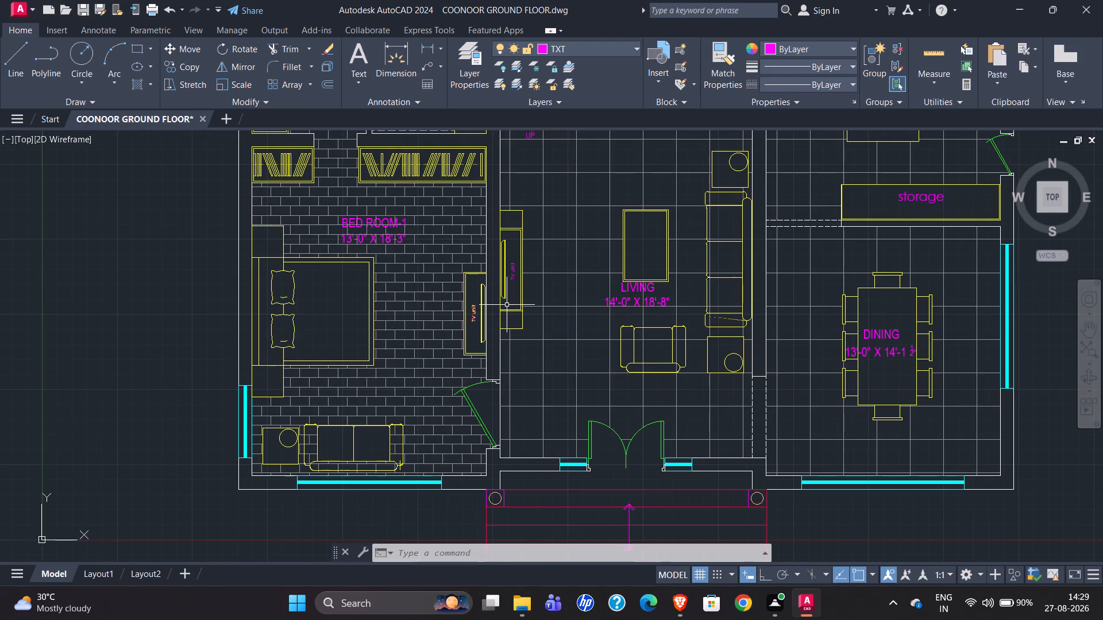
pyautogui.scroll(3, 474, 312)
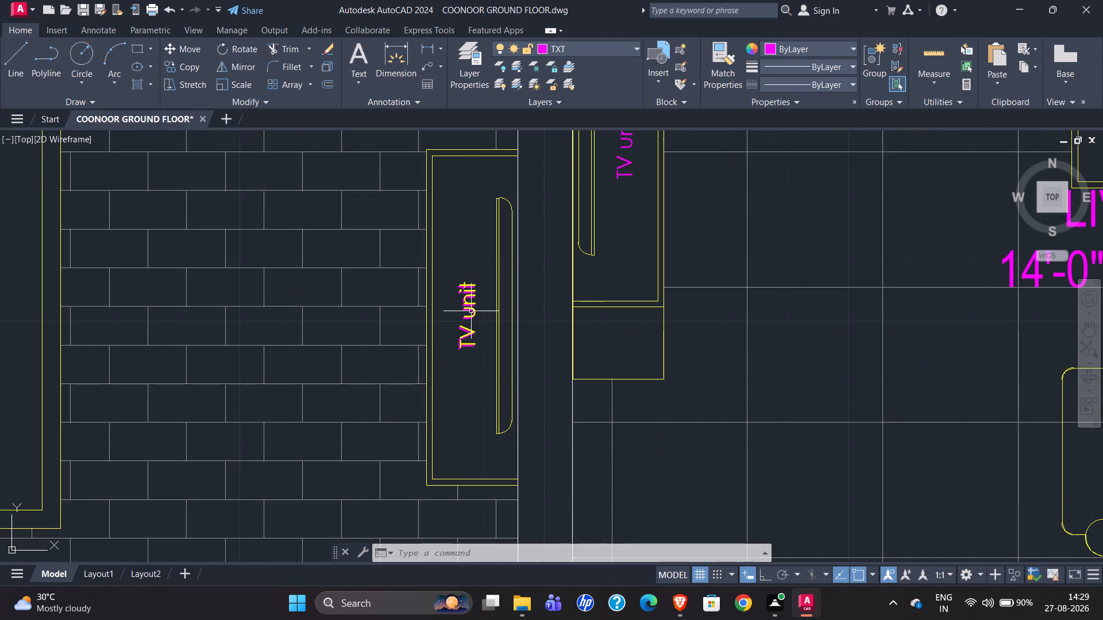
pyautogui.scroll(3, 461, 334)
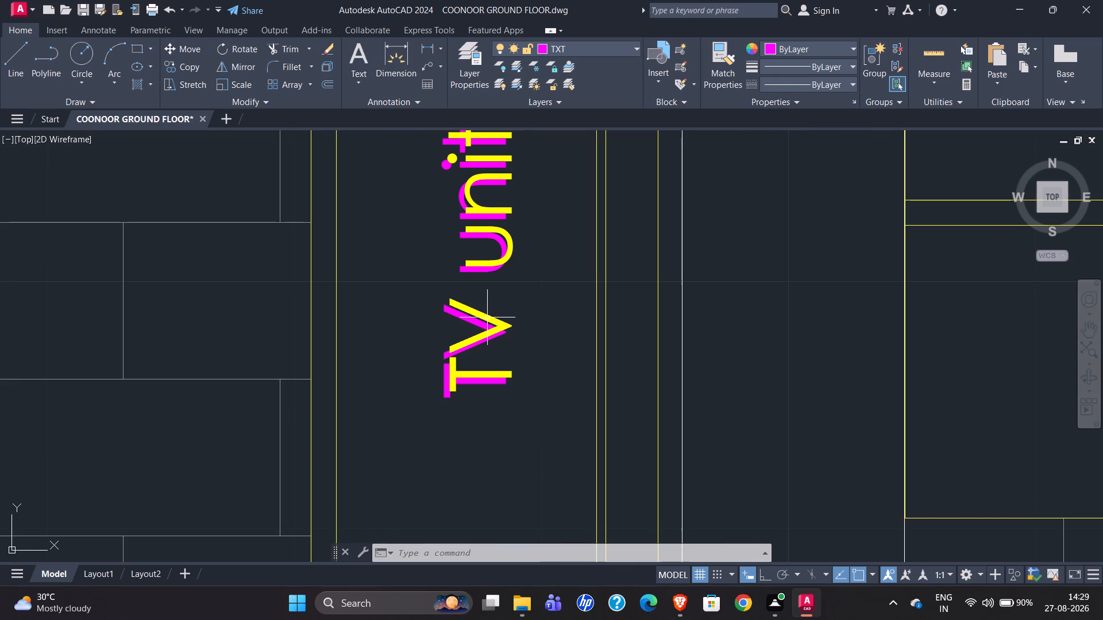
pyautogui.click(487, 317)
pyautogui.press('Delete')
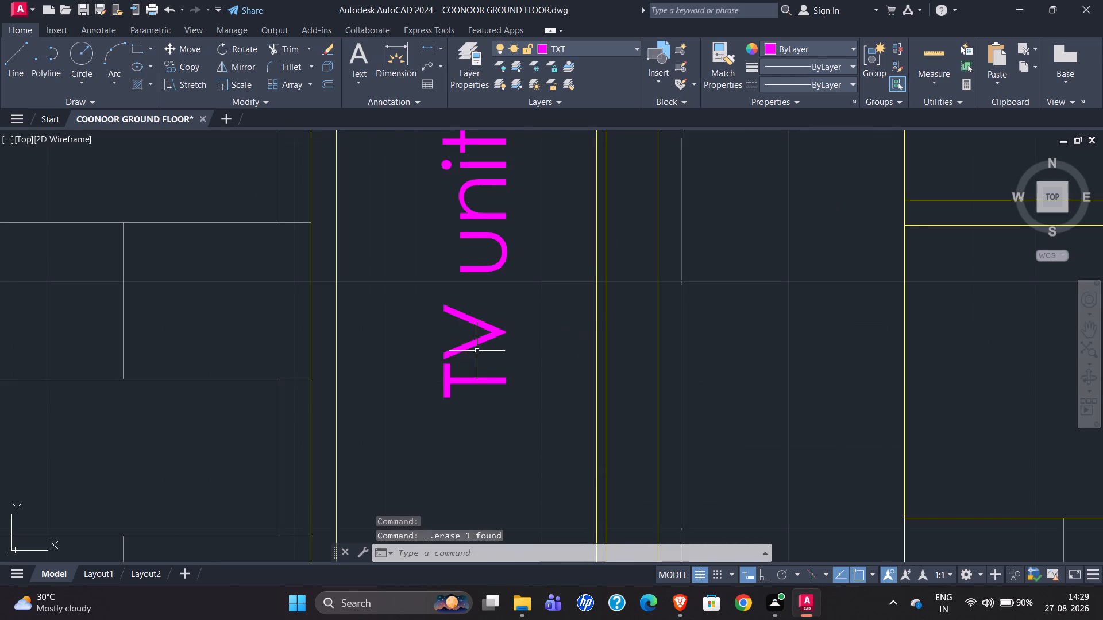
# Examine the redrawn plan's labels from the living room and portico to the dress area and adjoining toilet.
pyautogui.scroll(-2, 467, 352)
pyautogui.scroll(-4, 572, 288)
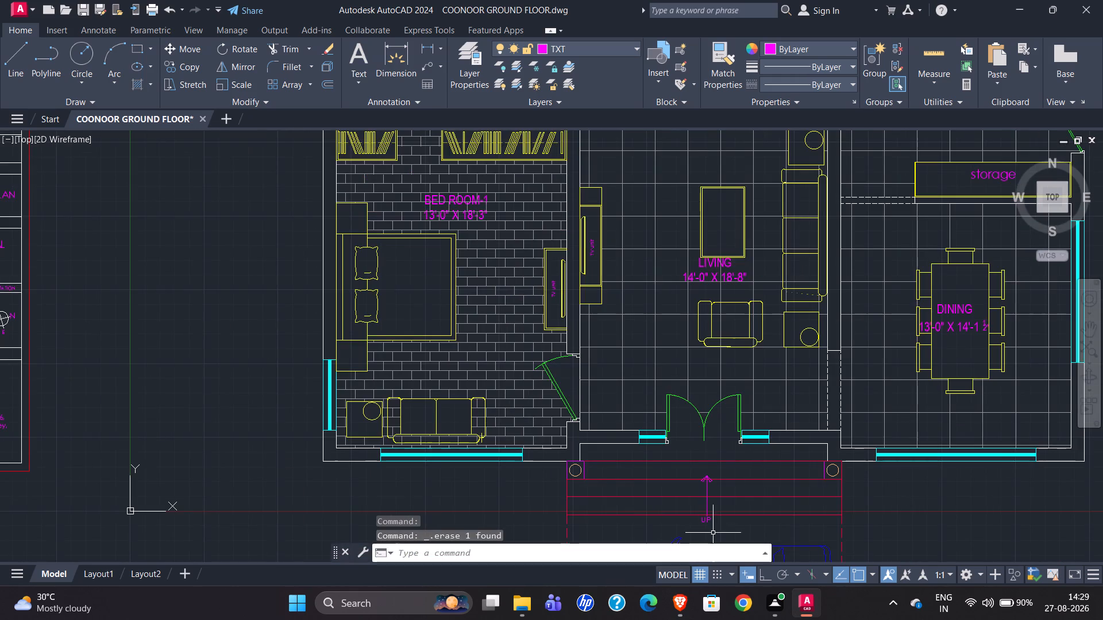
pyautogui.scroll(4, 703, 547)
pyautogui.scroll(-3, 625, 458)
pyautogui.scroll(-1, 603, 406)
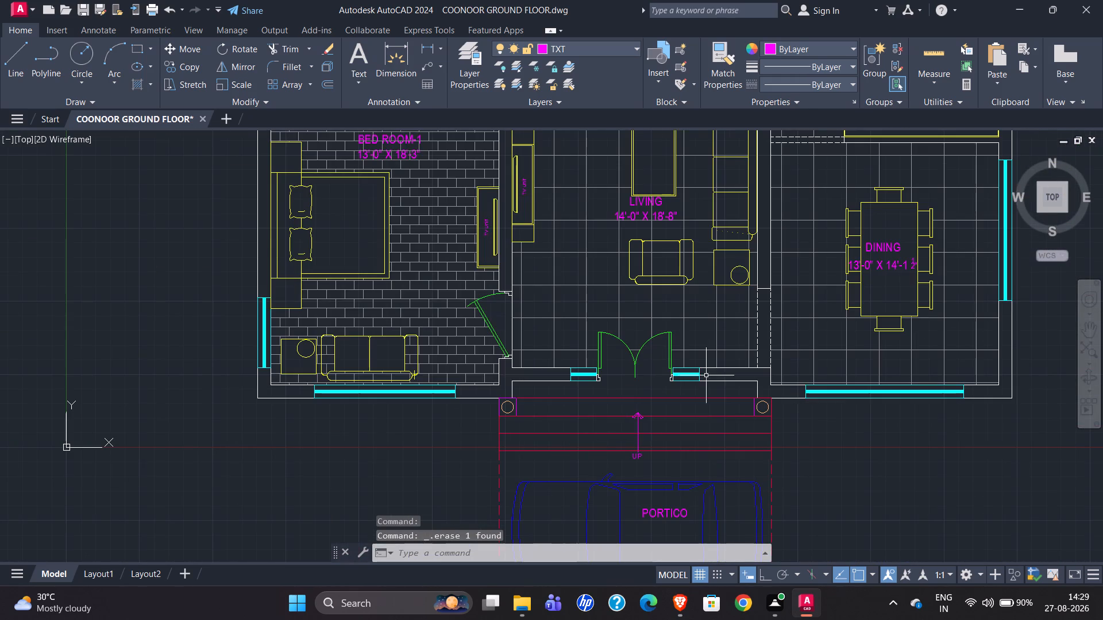
pyautogui.scroll(-1, 662, 389)
pyautogui.scroll(4, 475, 211)
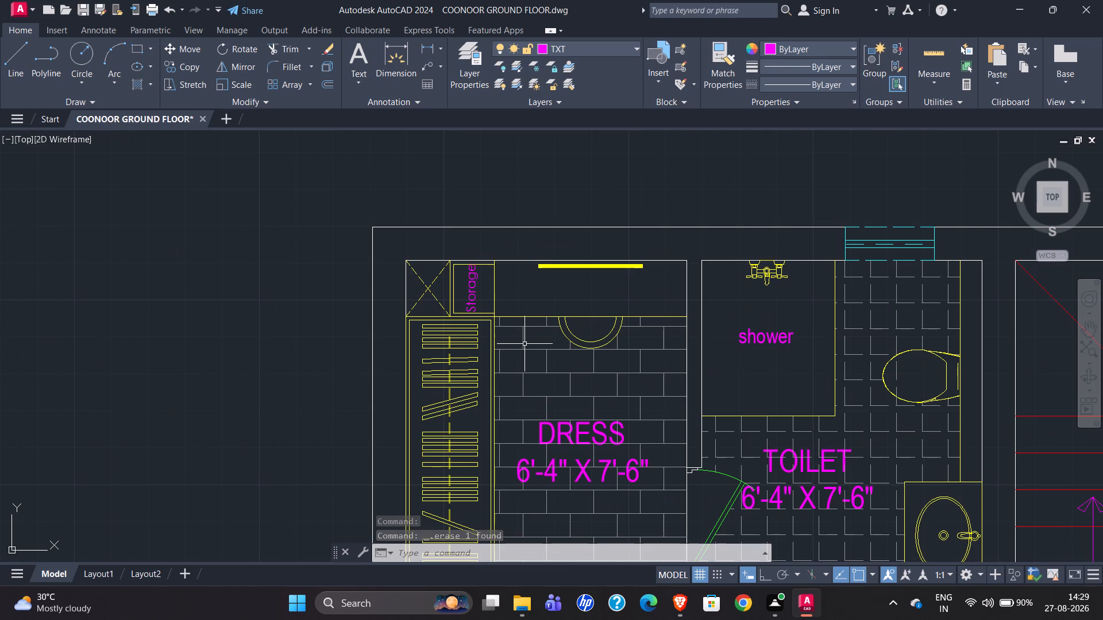
pyautogui.scroll(-1, 526, 245)
pyautogui.scroll(2, 560, 423)
pyautogui.scroll(-1, 434, 338)
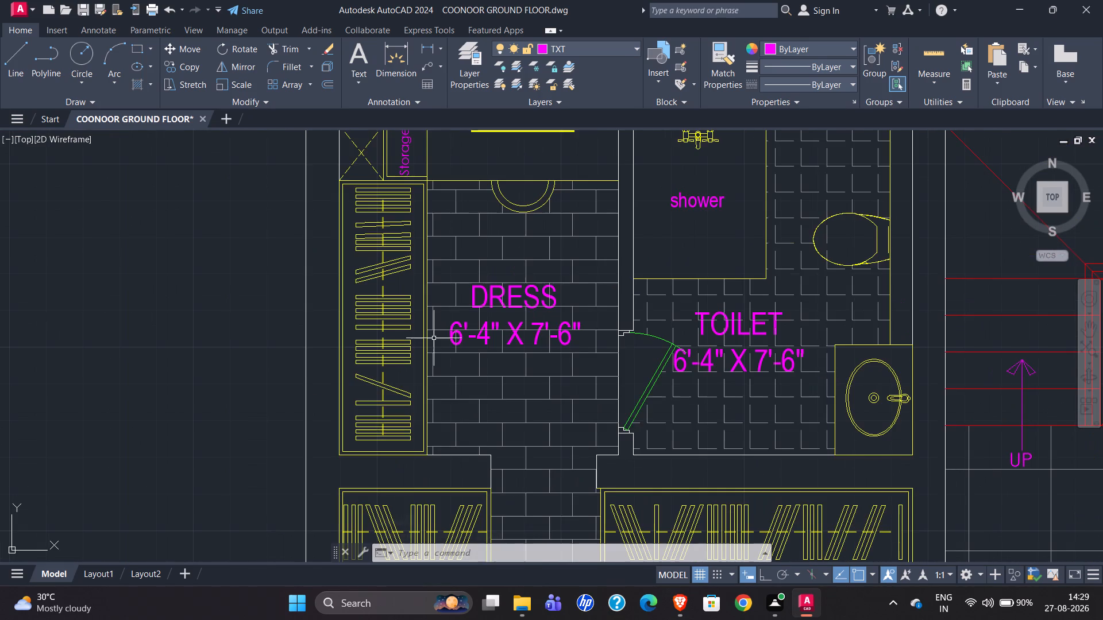
pyautogui.scroll(-1, 518, 259)
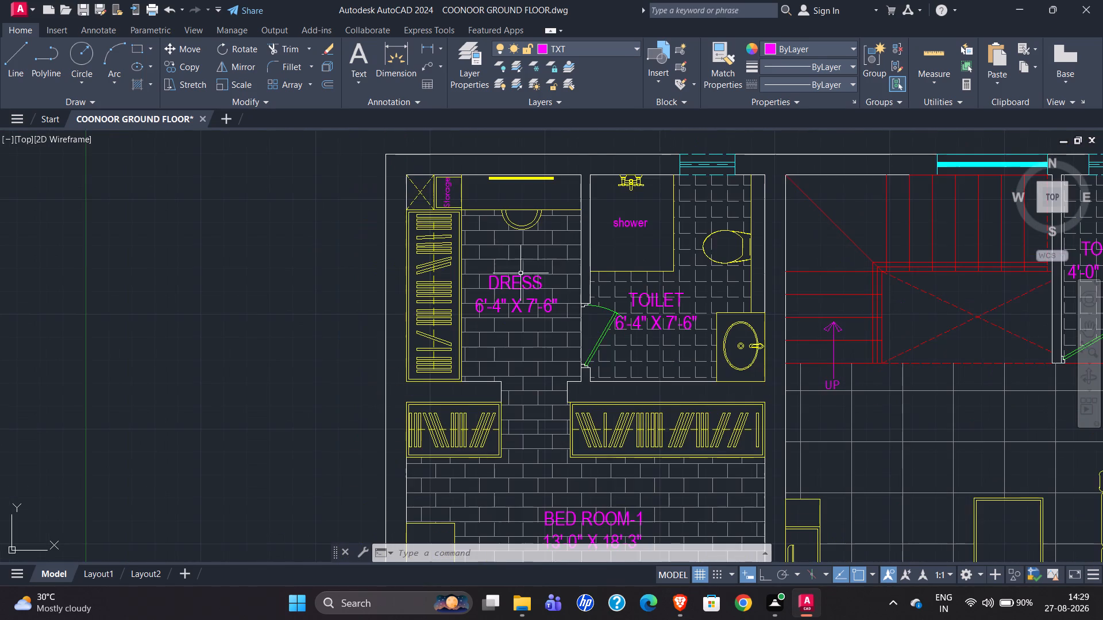
# Move the TOILET 6'-4" X 7'-6" label slightly toward the washbasin, clear of the door swing.
pyautogui.scroll(2, 665, 334)
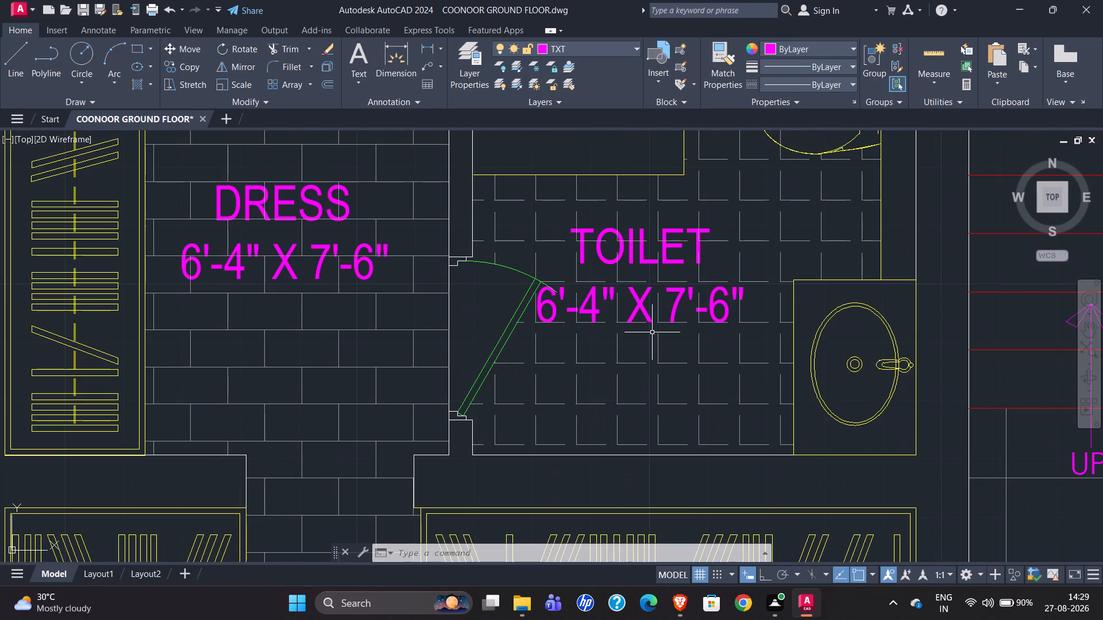
pyautogui.scroll(2, 557, 315)
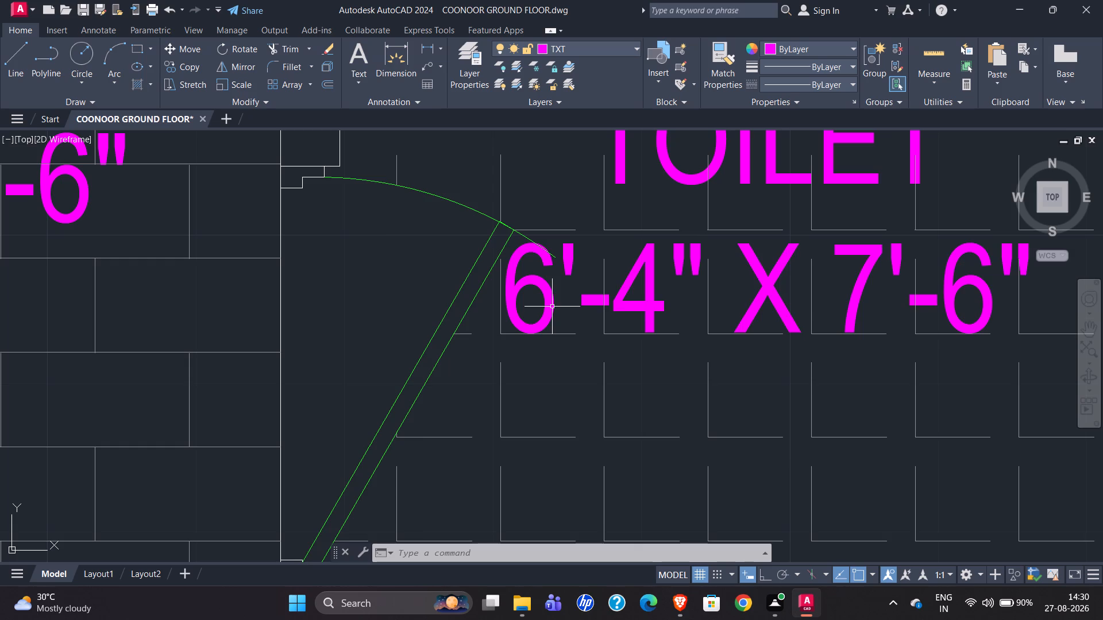
pyautogui.click(552, 307)
pyautogui.scroll(-2, 546, 315)
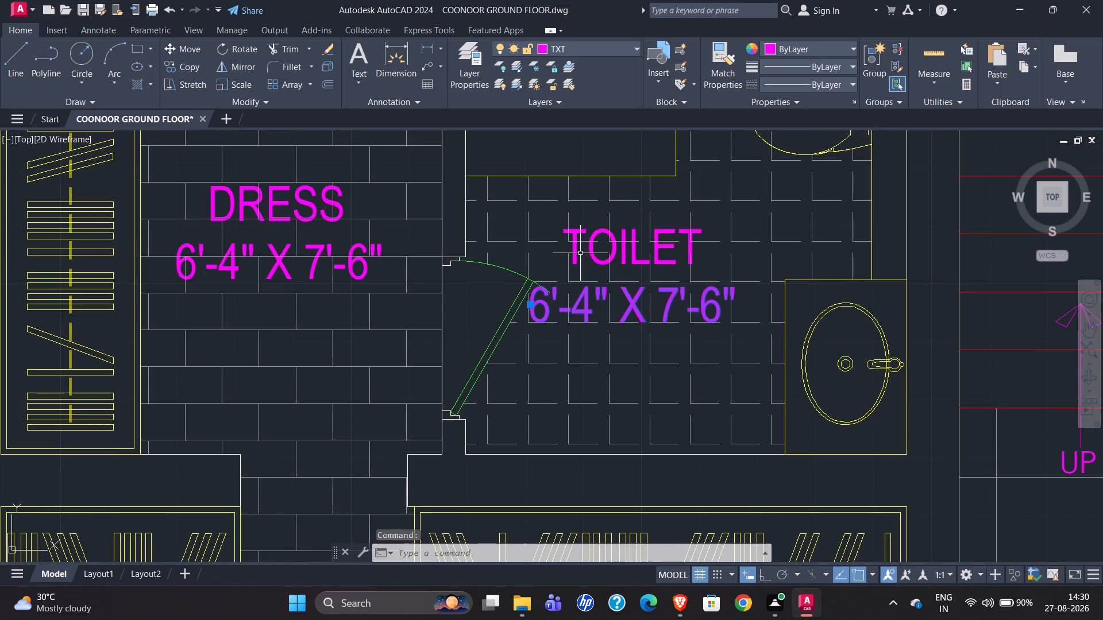
pyautogui.click(576, 250)
pyautogui.press('m')
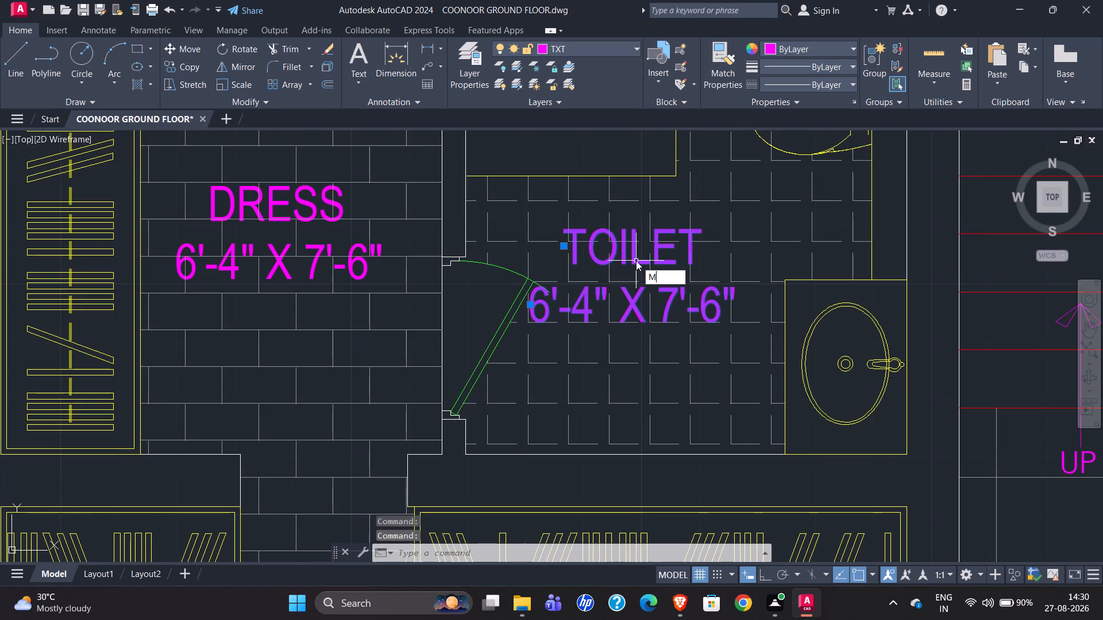
pyautogui.press('Return')
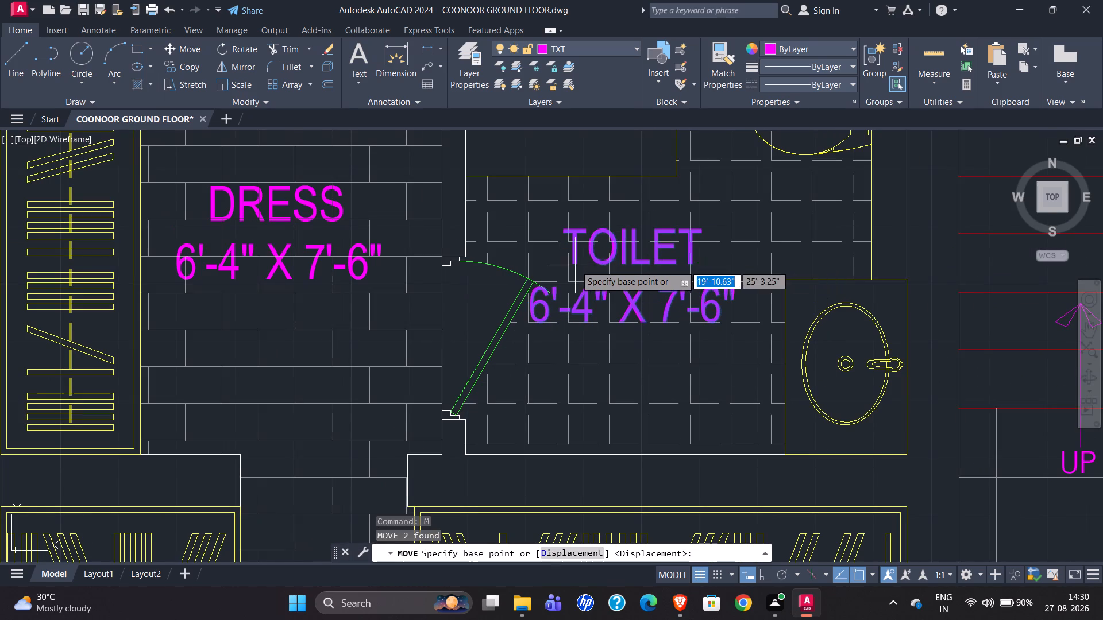
pyautogui.click(564, 231)
pyautogui.click(596, 231)
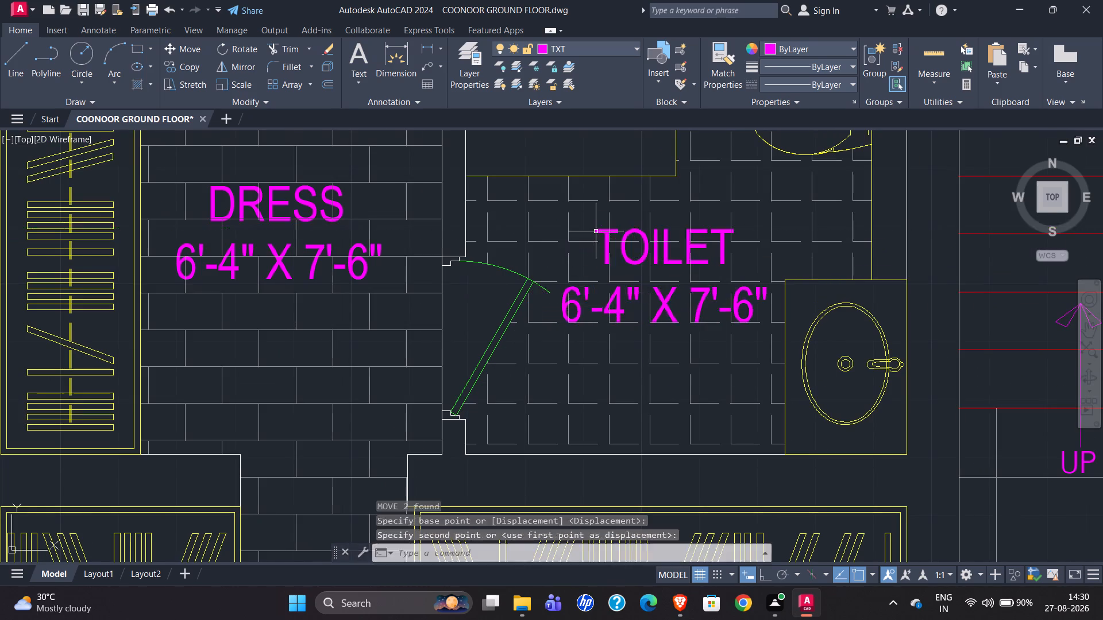
# Compare the bedroom, living room and toilet labels in the redrawn plan with those in the reference plan.
pyautogui.scroll(-2, 573, 211)
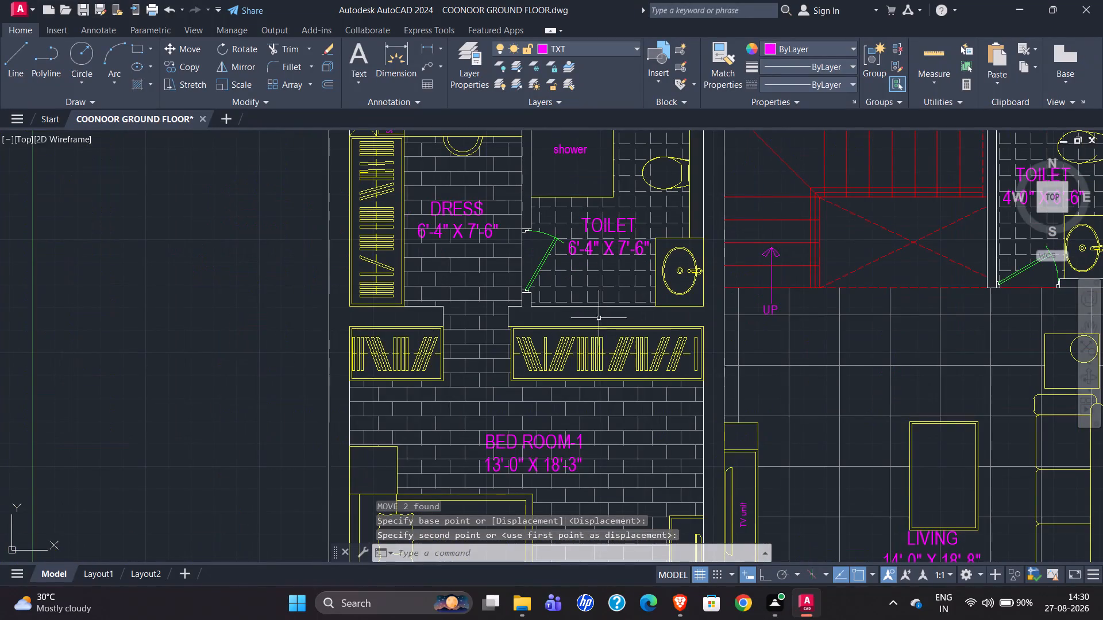
pyautogui.scroll(4, 516, 492)
pyautogui.scroll(-1, 467, 385)
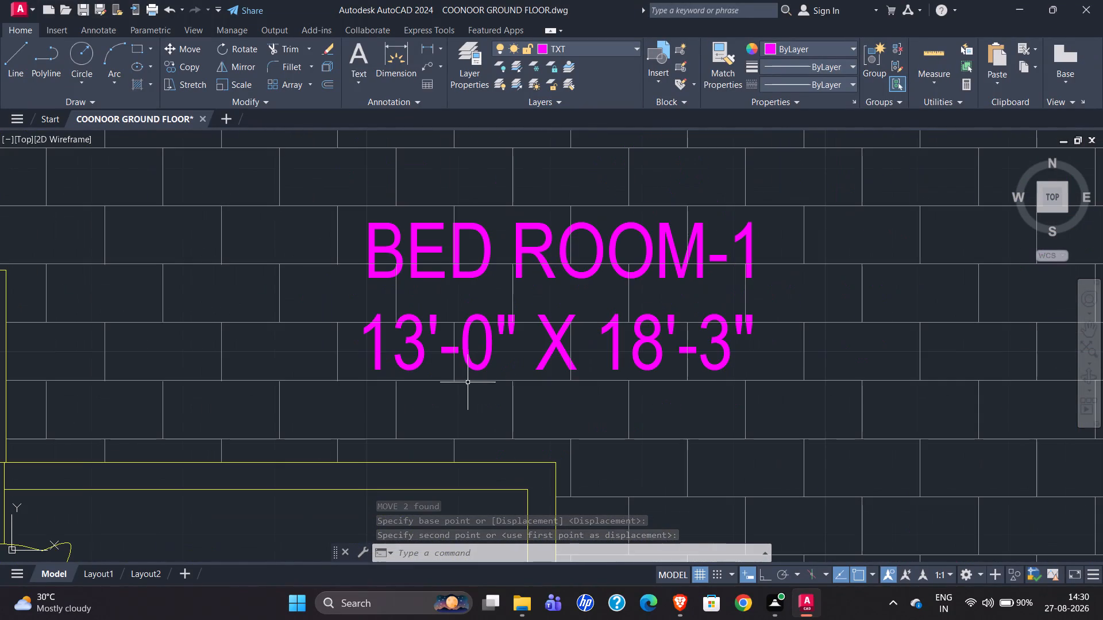
pyautogui.scroll(-2, 515, 324)
pyautogui.scroll(-2, 611, 308)
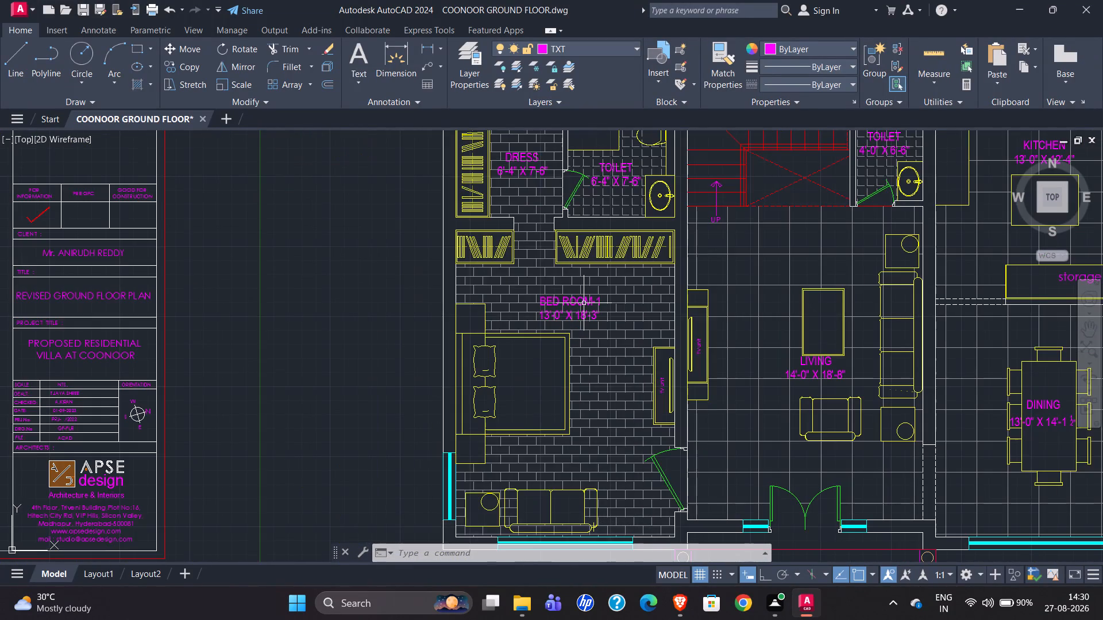
pyautogui.scroll(-1, 592, 304)
pyautogui.scroll(-2, 403, 324)
pyautogui.scroll(4, 157, 255)
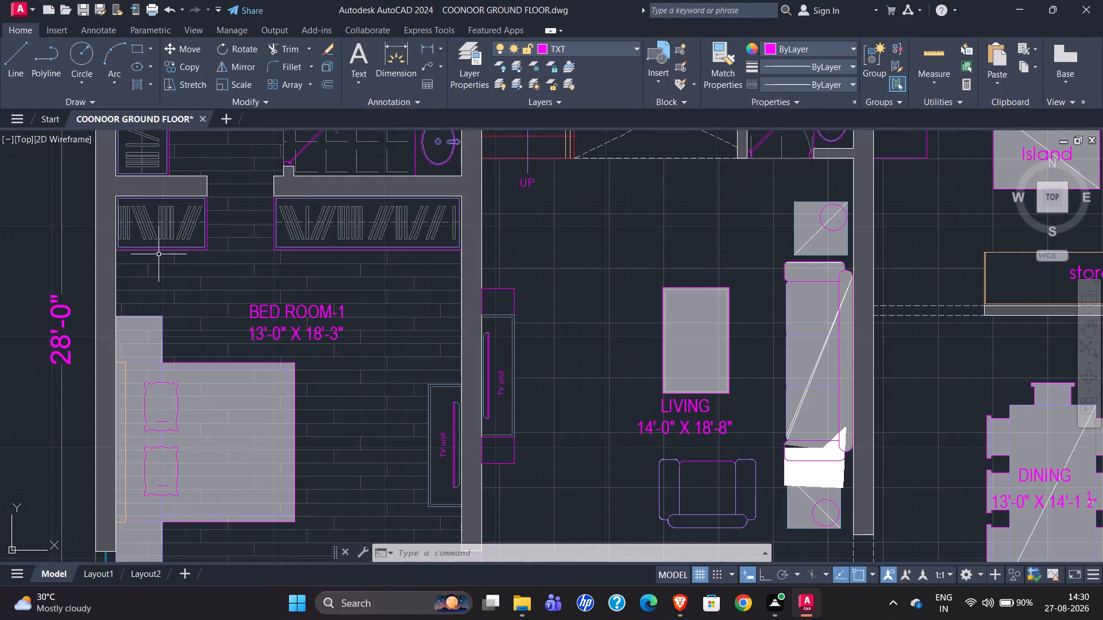
pyautogui.scroll(-1, 245, 312)
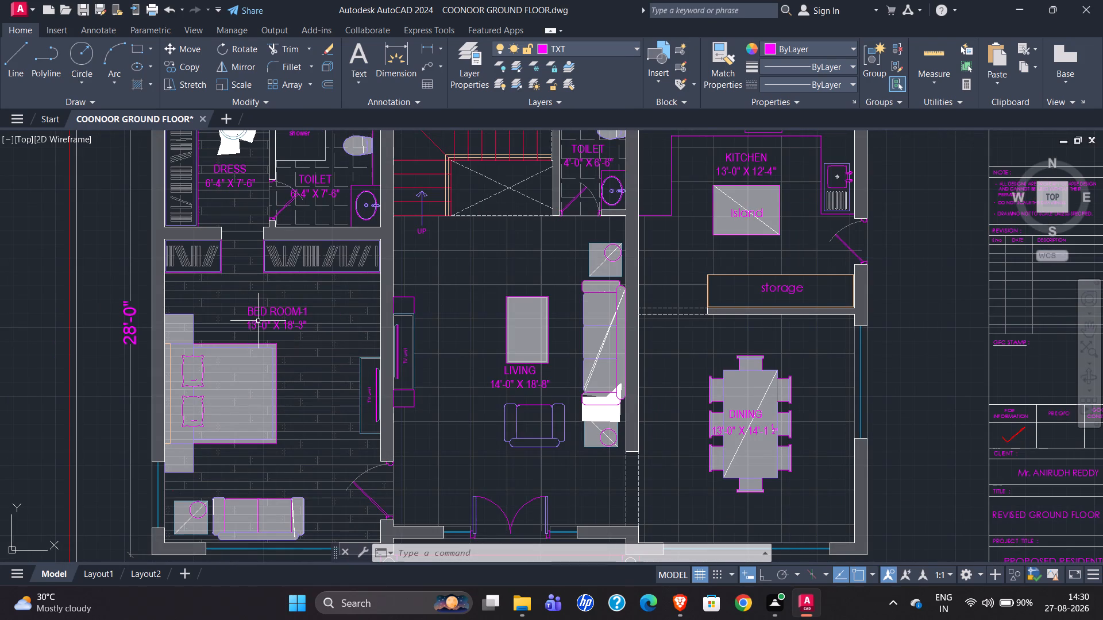
pyautogui.scroll(-2, 308, 243)
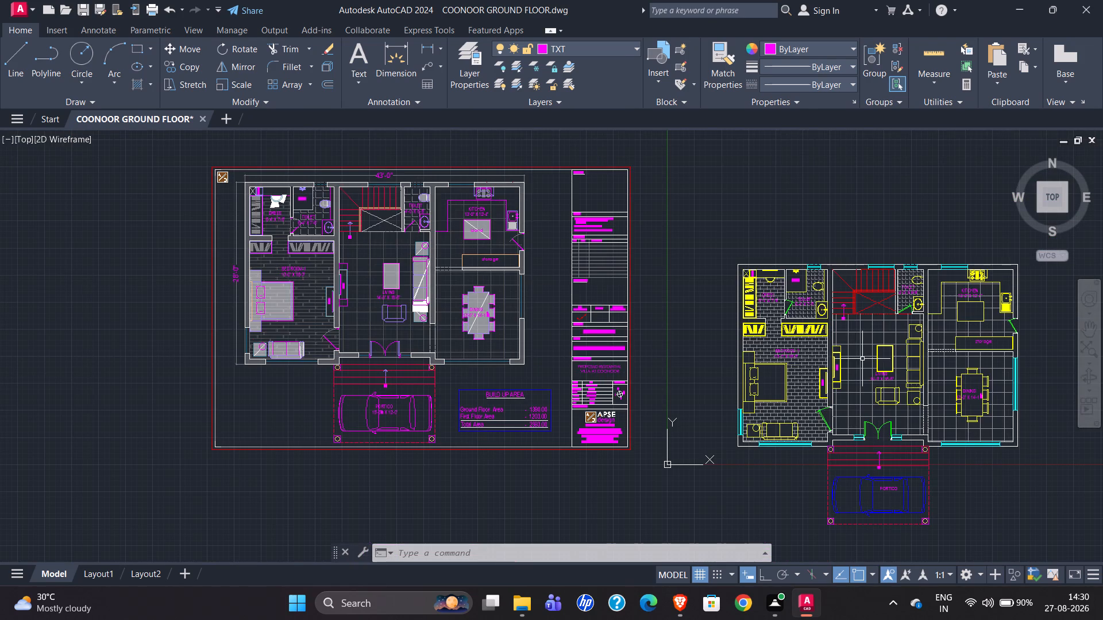
pyautogui.scroll(2, 923, 419)
pyautogui.scroll(2, 858, 325)
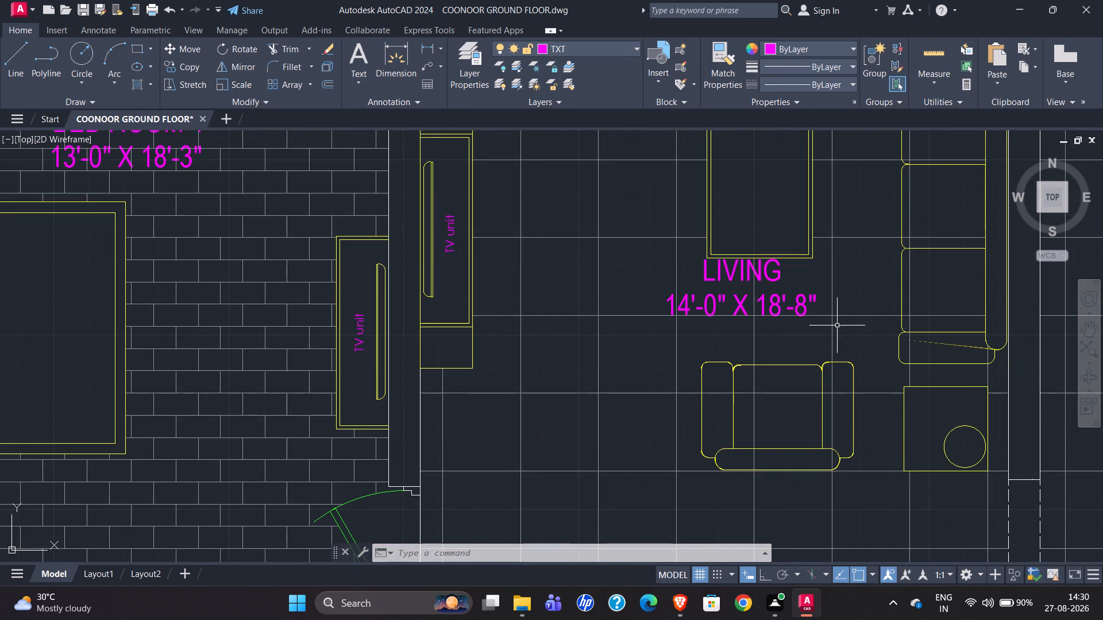
pyautogui.scroll(-2, 586, 331)
pyautogui.scroll(-1, 629, 452)
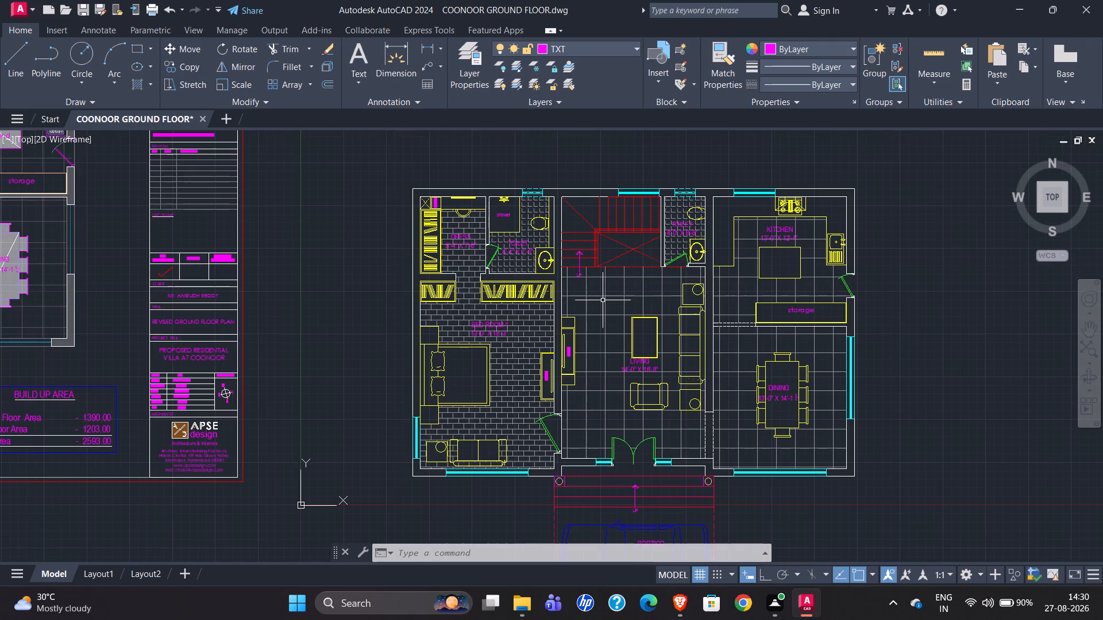
pyautogui.scroll(4, 688, 224)
pyautogui.scroll(-2, 631, 227)
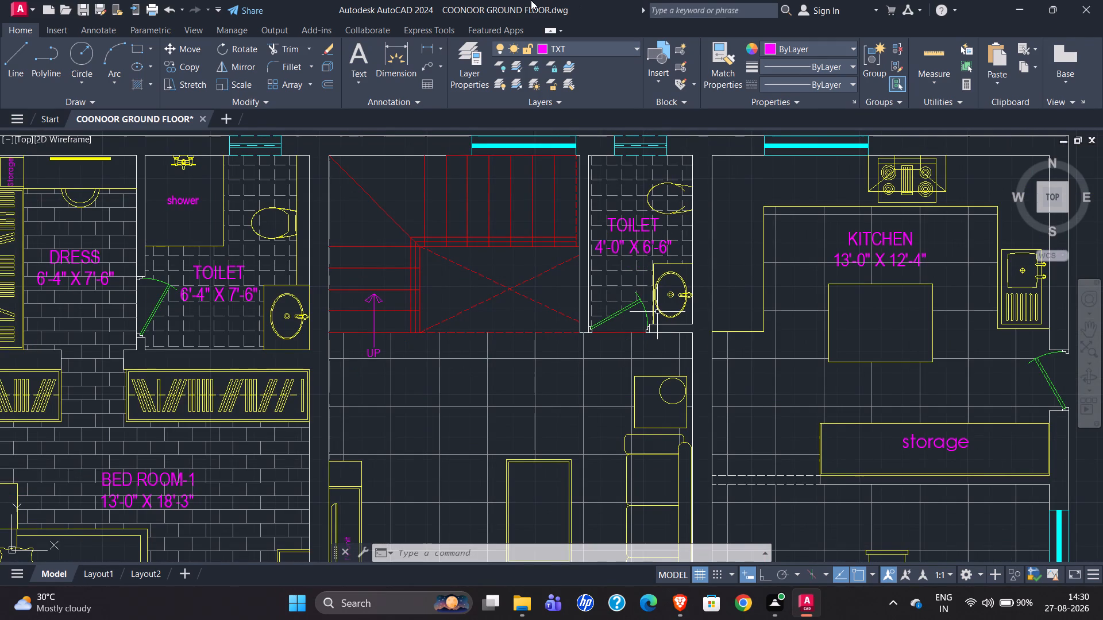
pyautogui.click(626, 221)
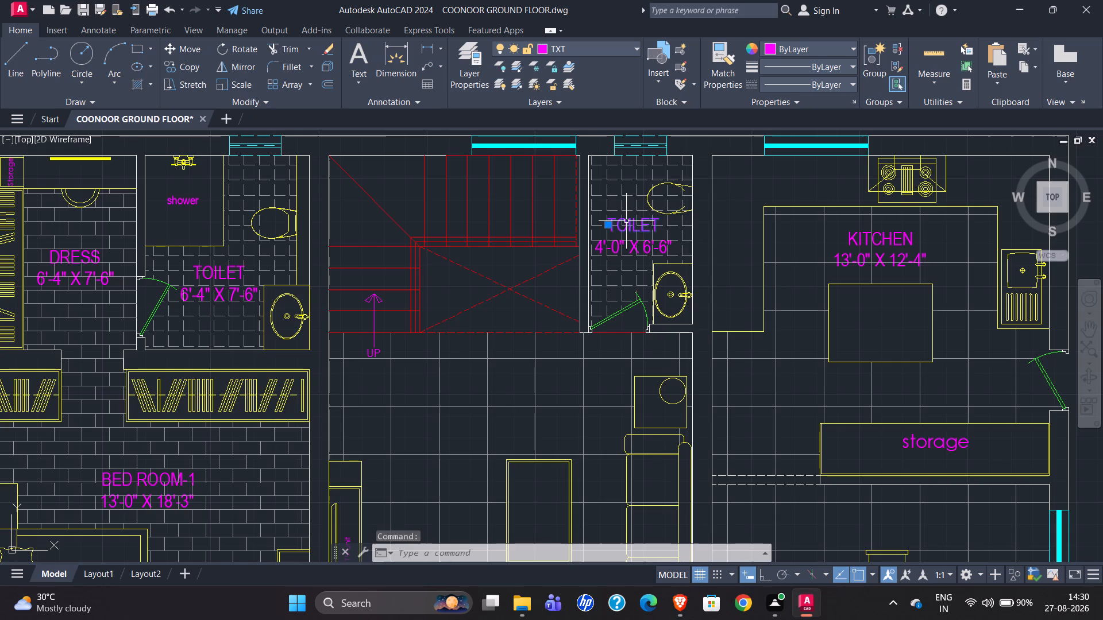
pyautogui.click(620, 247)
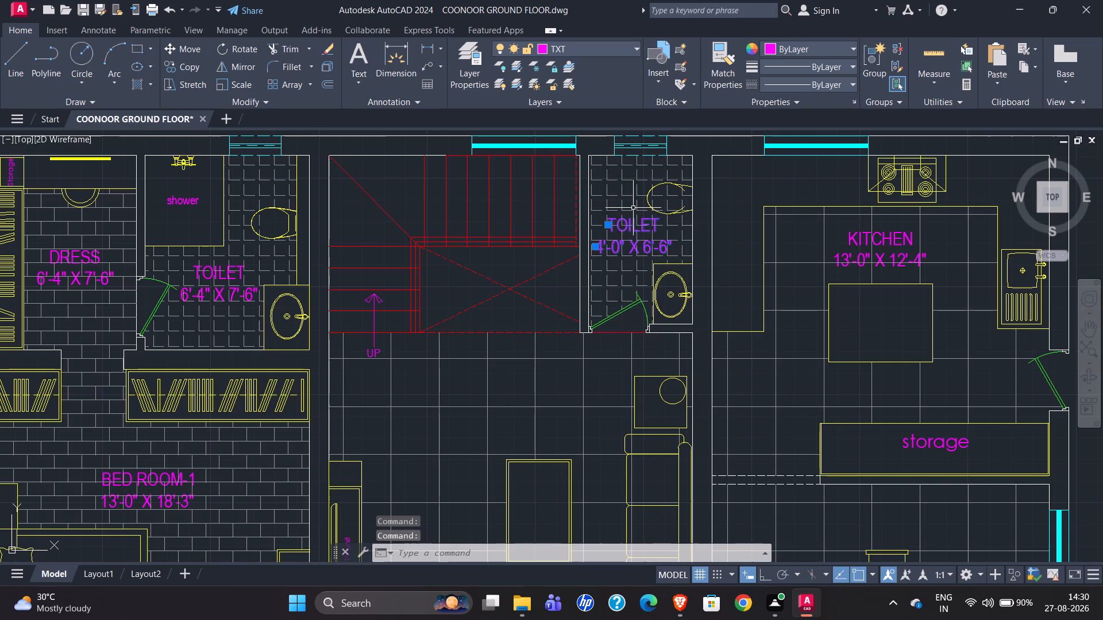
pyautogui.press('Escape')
# Examine the kitchen, storage and dining labels and the redrawn plan as a whole.
pyautogui.scroll(-1, 515, 230)
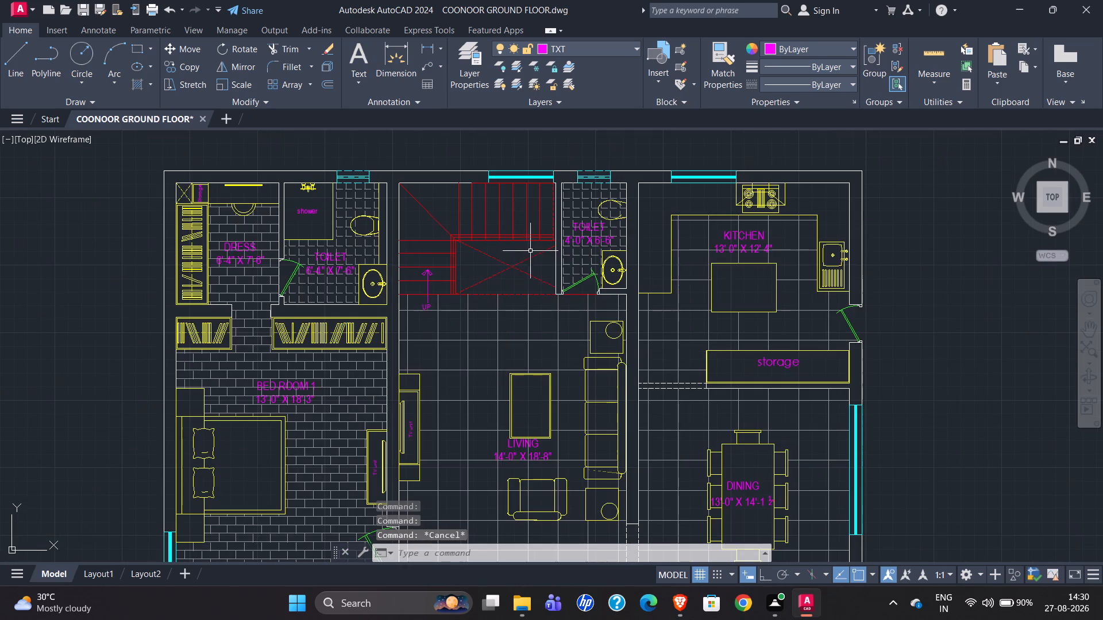
pyautogui.scroll(-1, 527, 245)
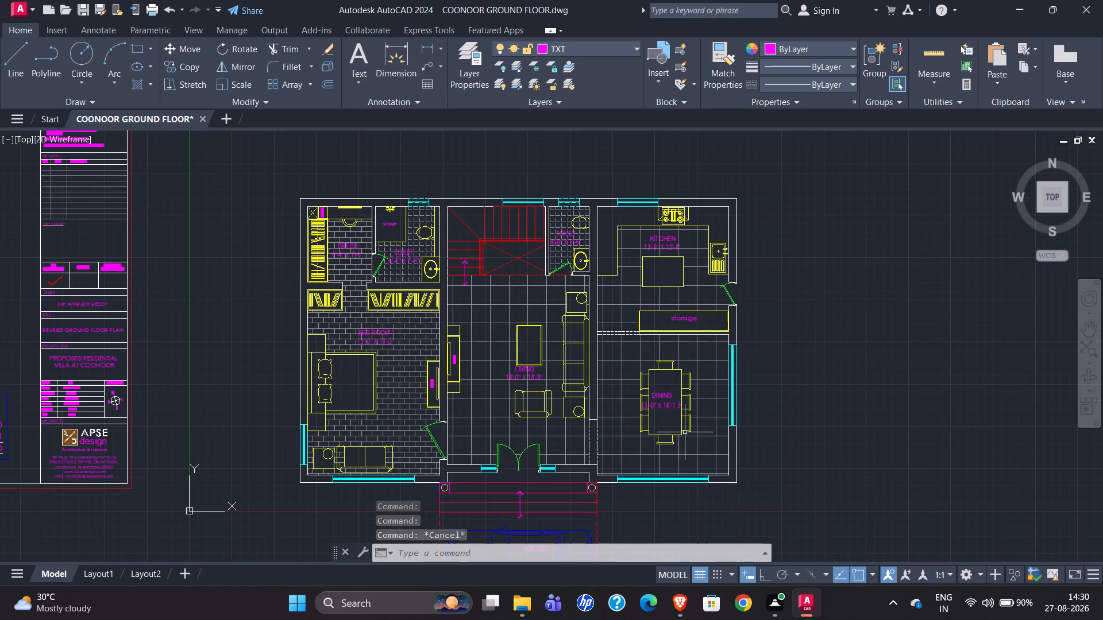
pyautogui.scroll(3, 685, 417)
pyautogui.scroll(-2, 534, 413)
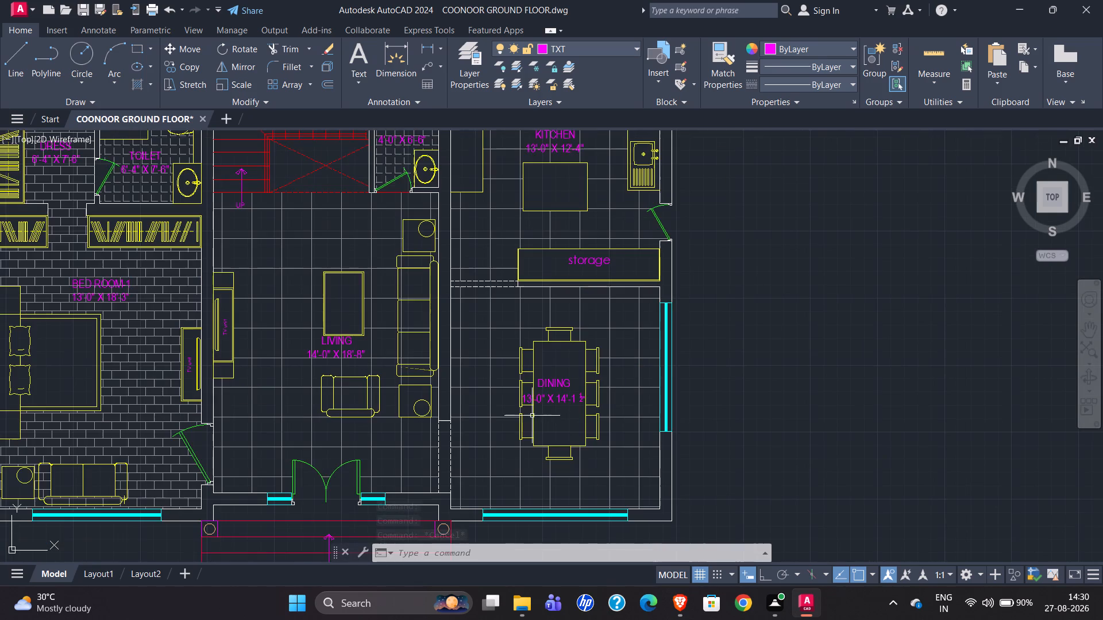
pyautogui.scroll(-1, 581, 371)
pyautogui.scroll(4, 538, 206)
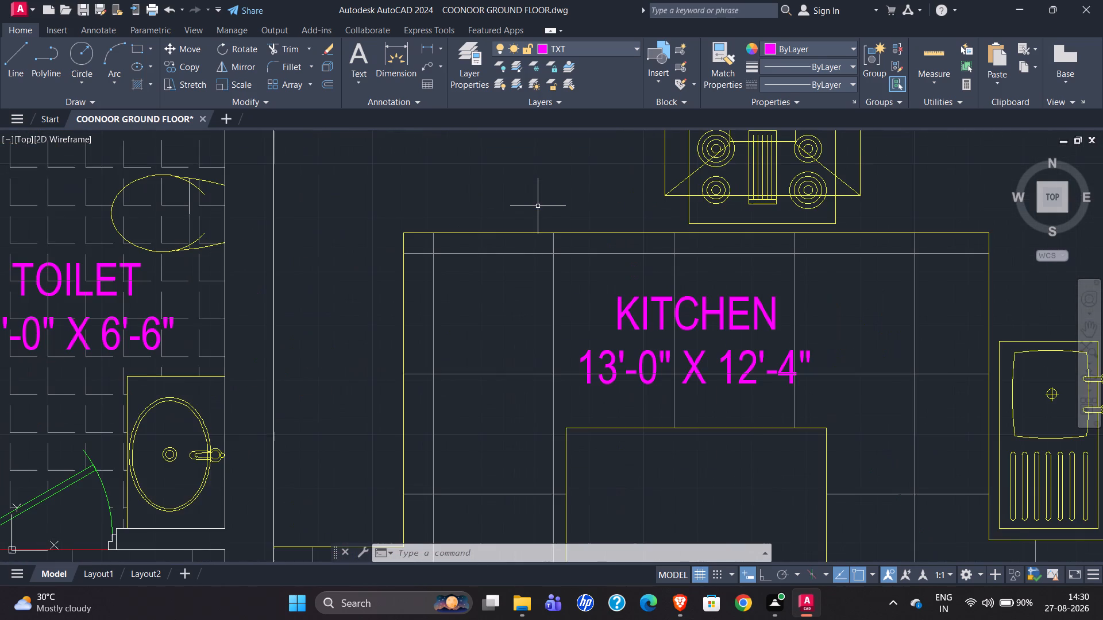
pyautogui.scroll(-3, 604, 245)
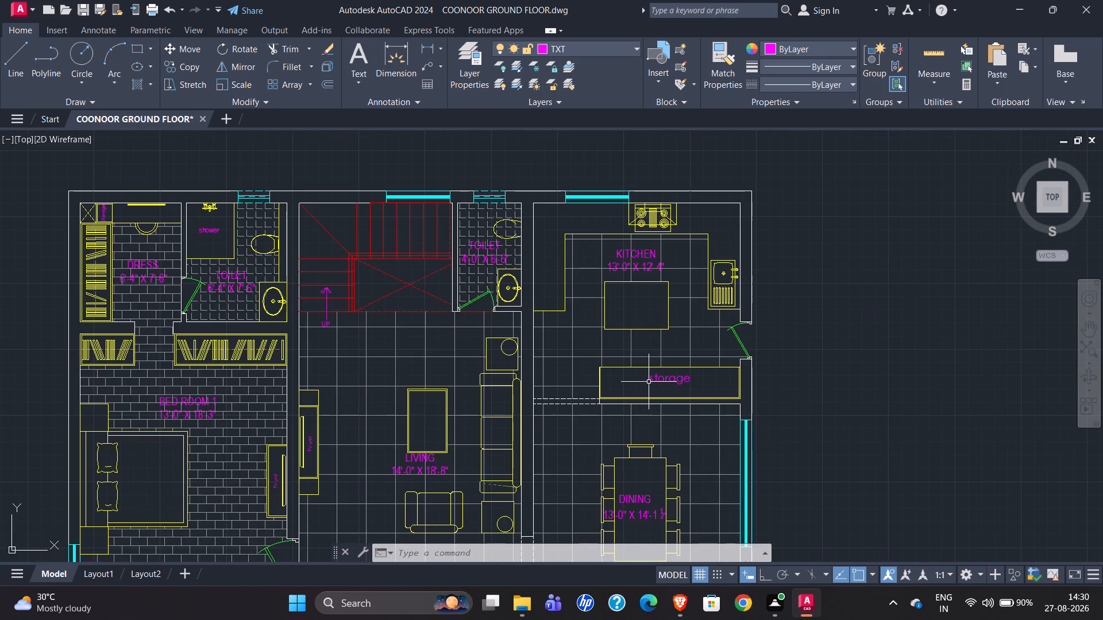
pyautogui.scroll(-1, 661, 219)
pyautogui.scroll(3, 670, 324)
pyautogui.scroll(-2, 678, 271)
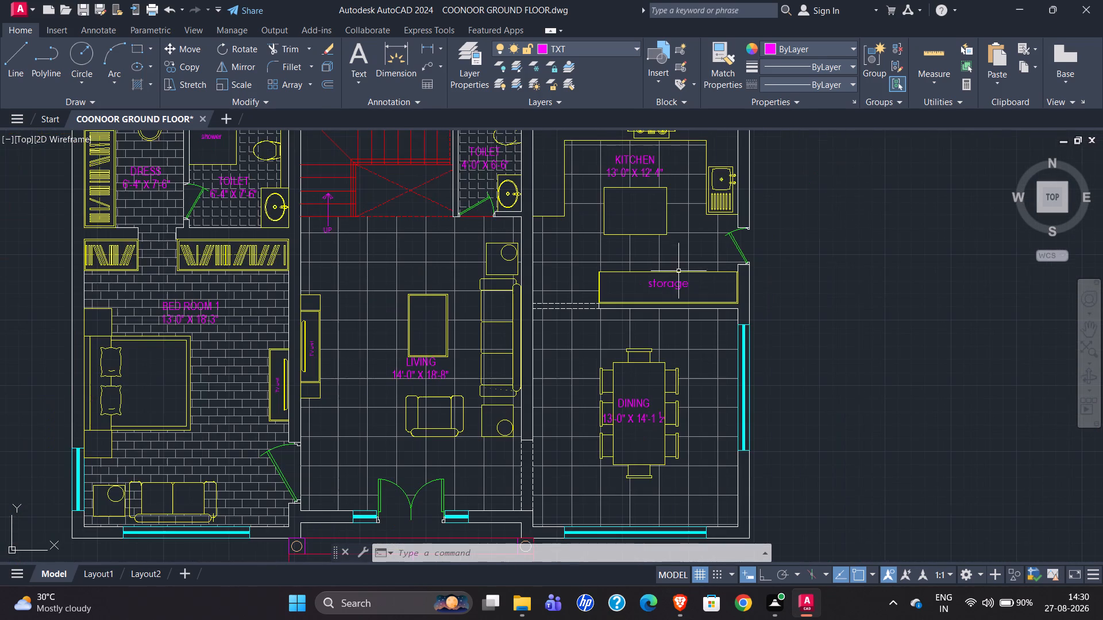
pyautogui.scroll(-1, 634, 369)
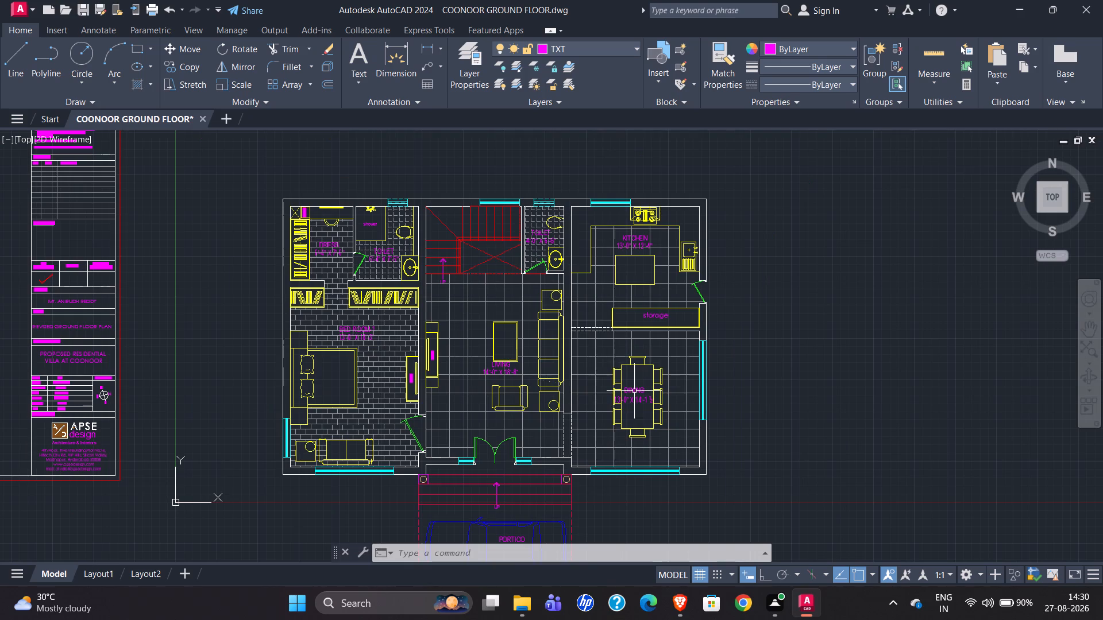
# Delete the separate stacked ½" fraction texts at the end of the dining room's dimension label in the redrawn plan.
pyautogui.scroll(3, 368, 357)
pyautogui.scroll(-2, 425, 285)
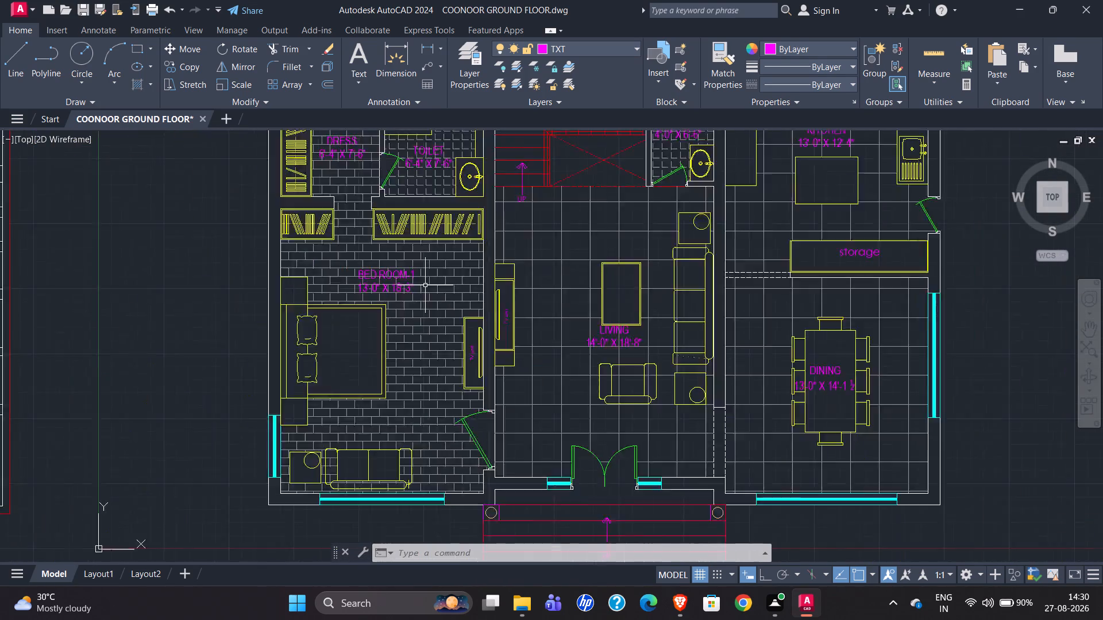
pyautogui.scroll(-1, 425, 285)
pyautogui.scroll(2, 687, 376)
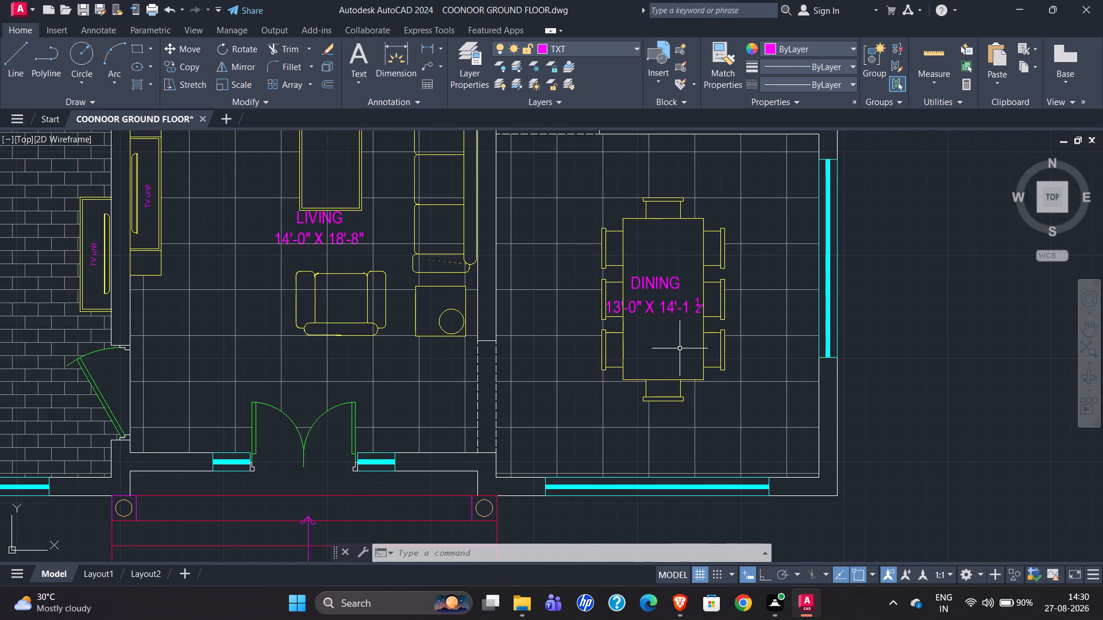
pyautogui.scroll(3, 688, 308)
pyautogui.click(676, 301)
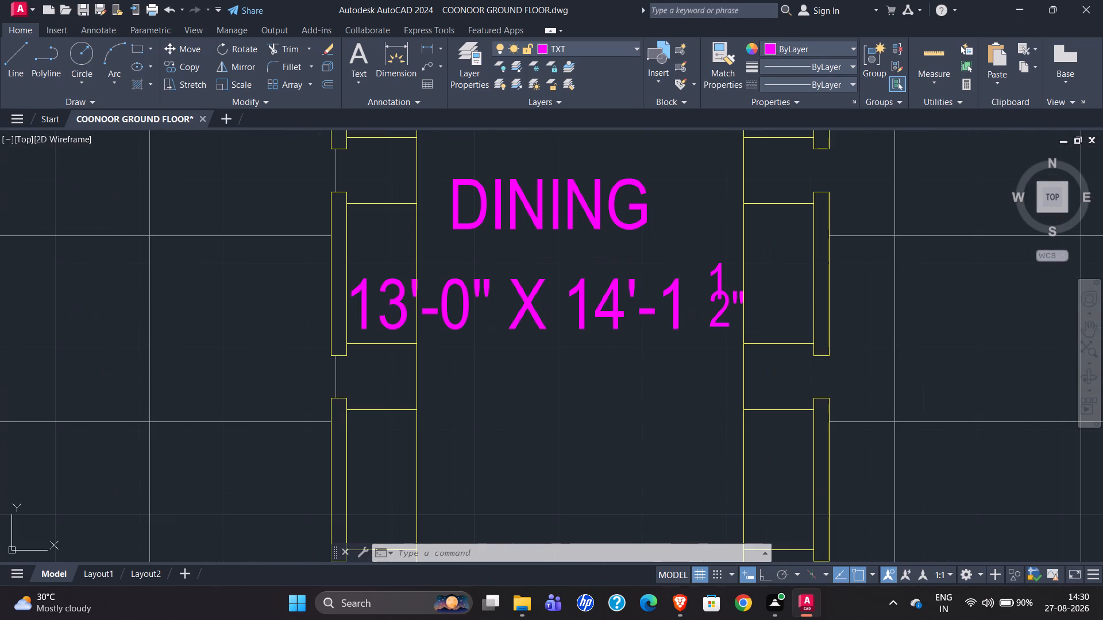
pyautogui.click(671, 301)
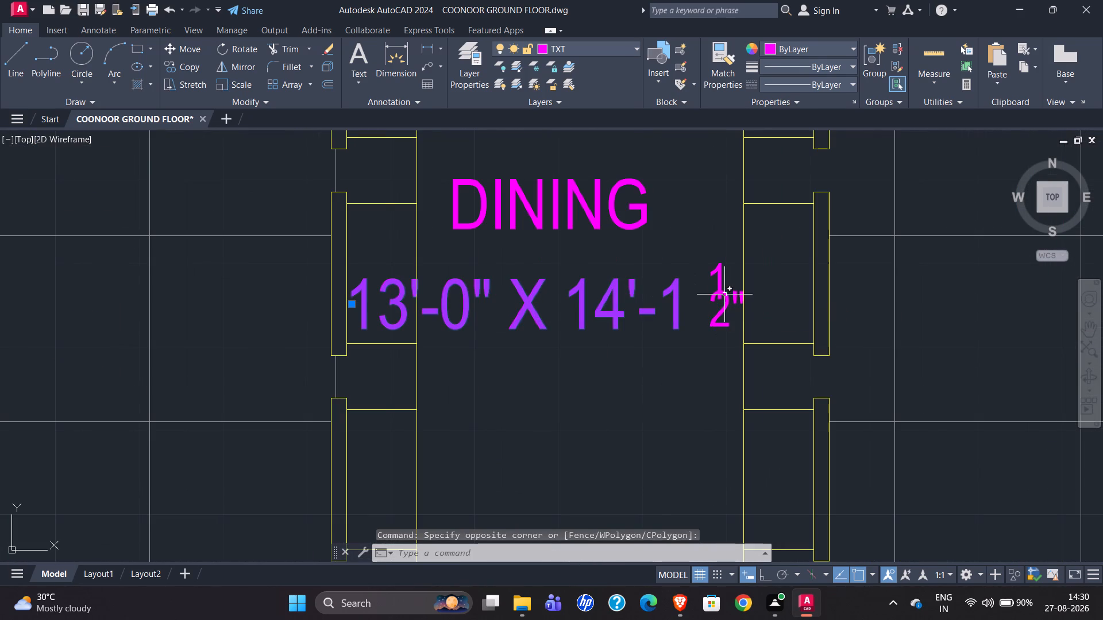
pyautogui.click(724, 294)
pyautogui.click(722, 286)
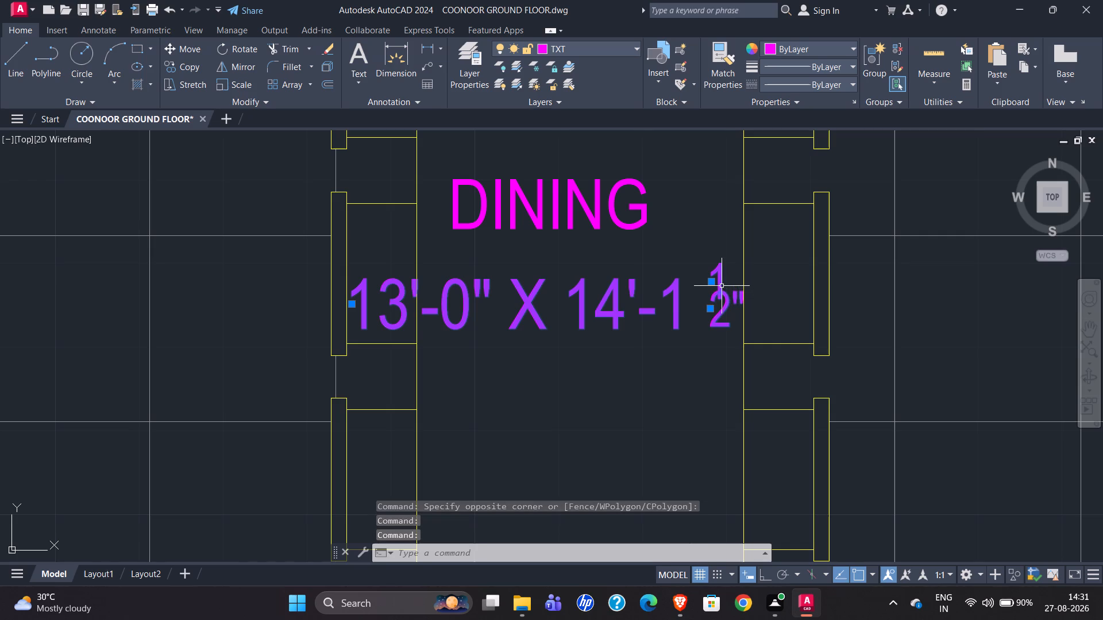
pyautogui.press('Escape')
pyautogui.click(700, 259)
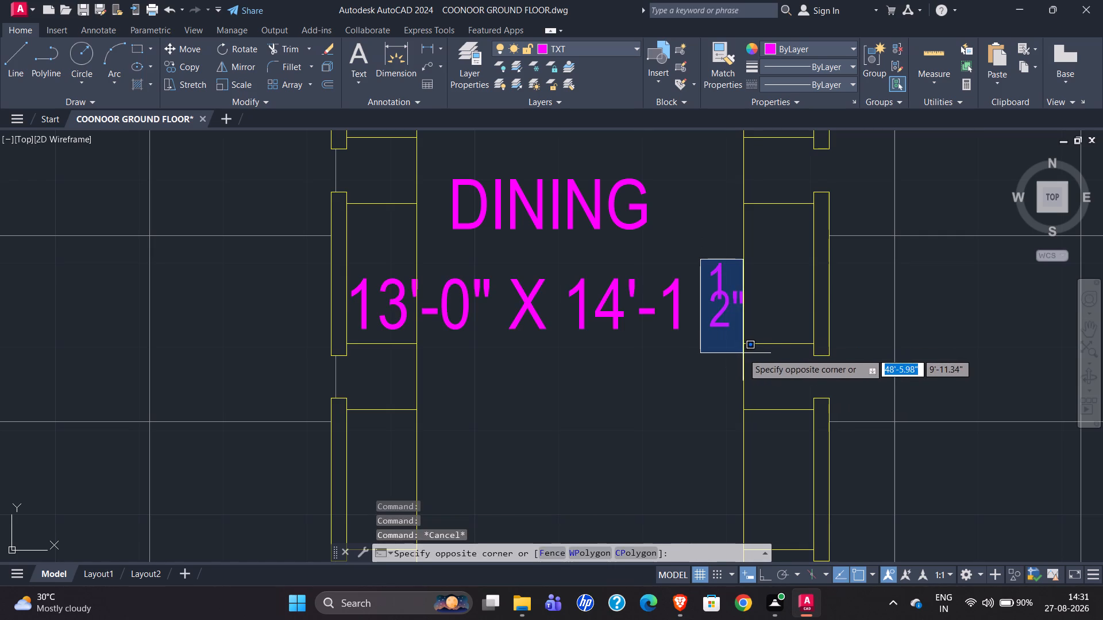
pyautogui.click(749, 352)
pyautogui.press('Delete')
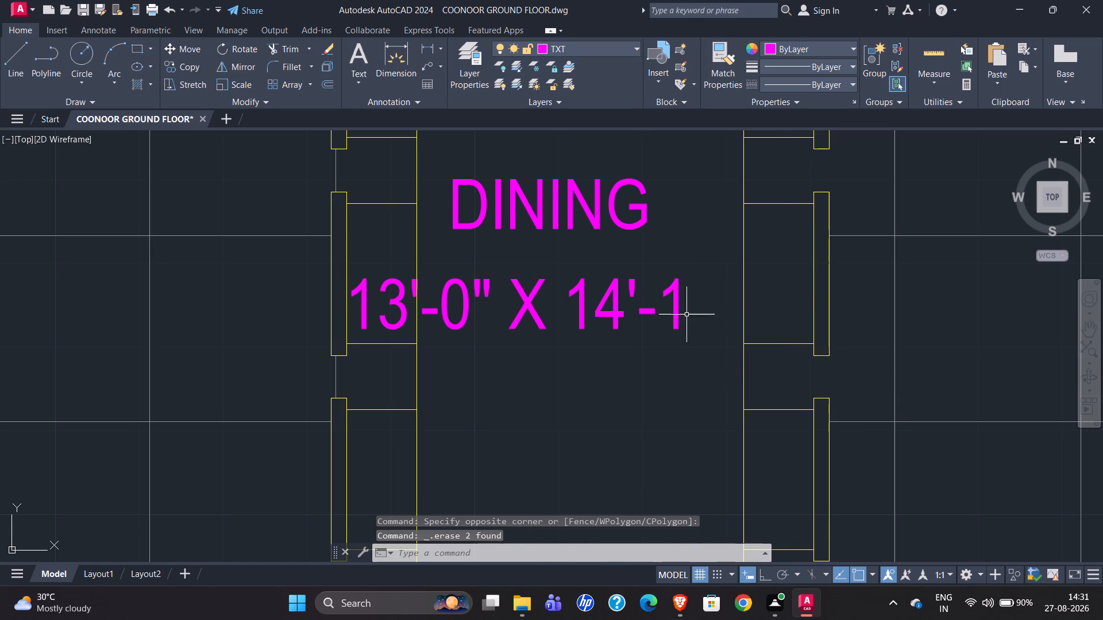
# Complete the dining room's dimension text so it reads 13'-0" X 14'-1.5".
pyautogui.doubleClick(675, 303)
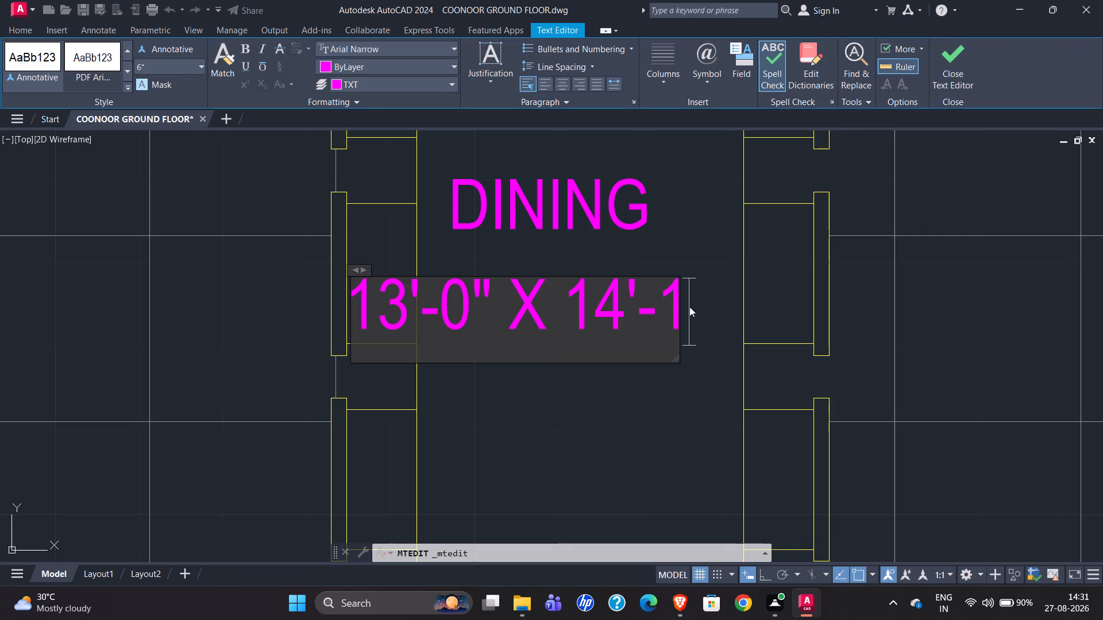
pyautogui.write('.5')
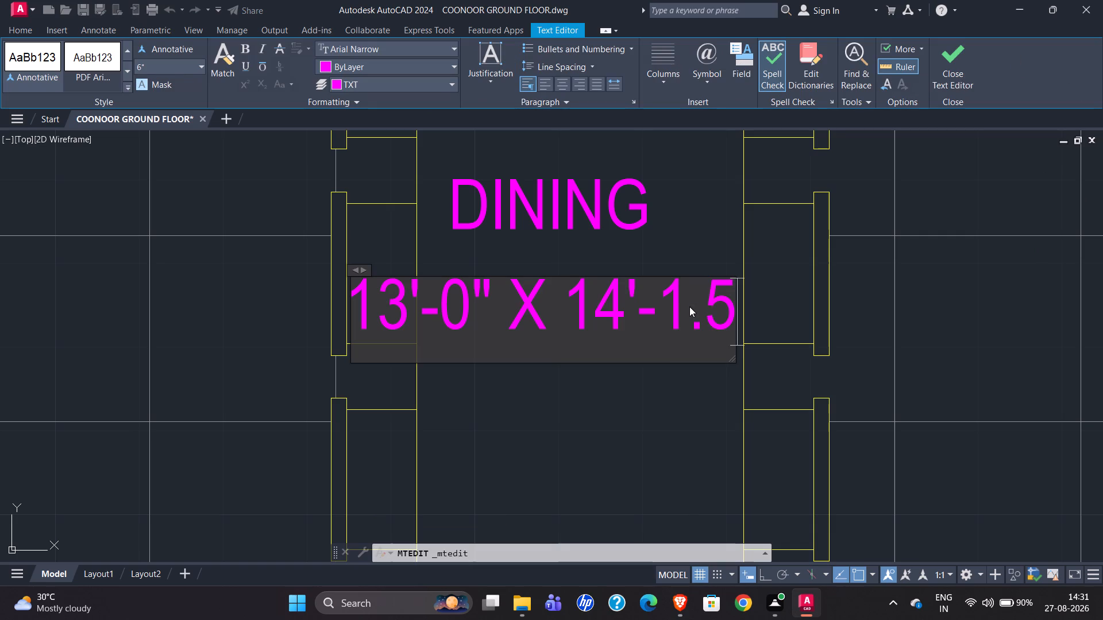
pyautogui.hotkey('shift', '"')
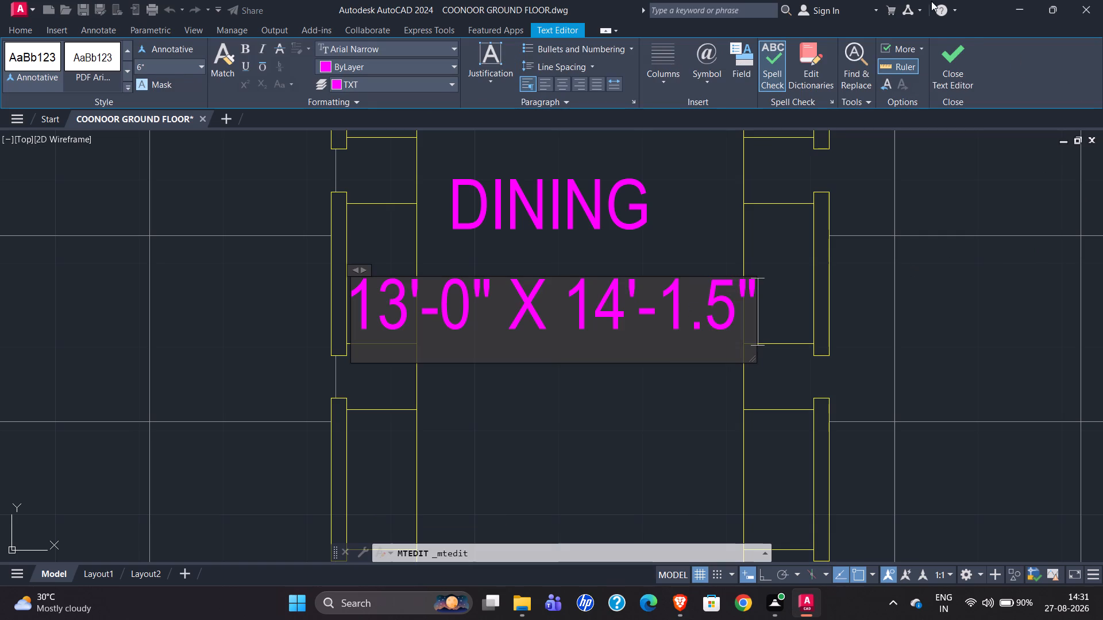
pyautogui.click(950, 60)
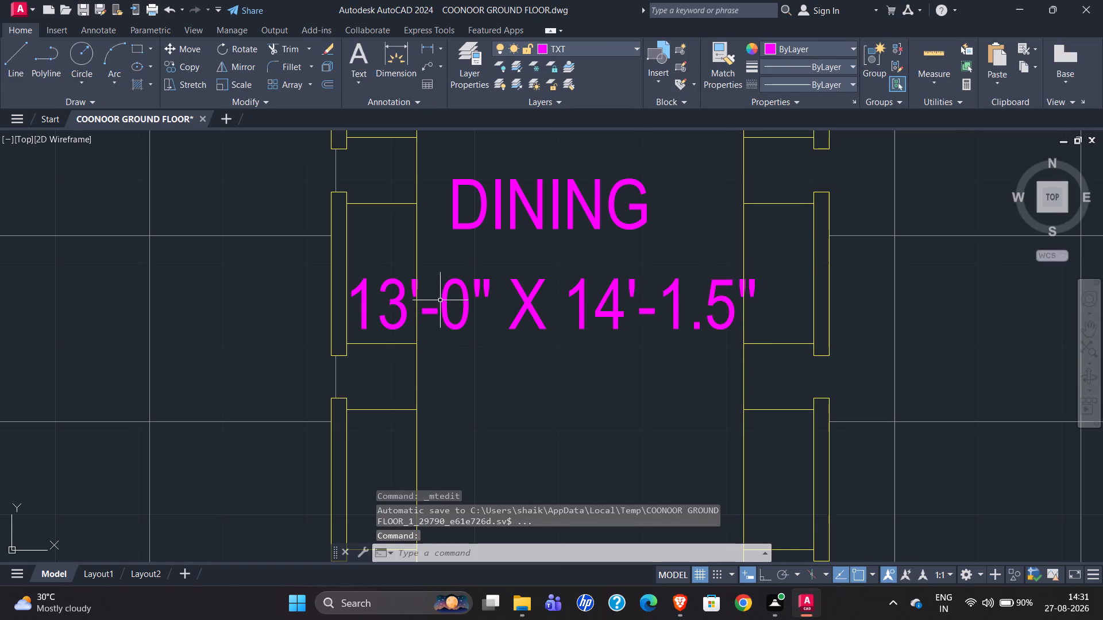
# Move the 13'-0" X 14'-1.5" text slightly sideways to centre it across the dining table.
pyautogui.click(443, 296)
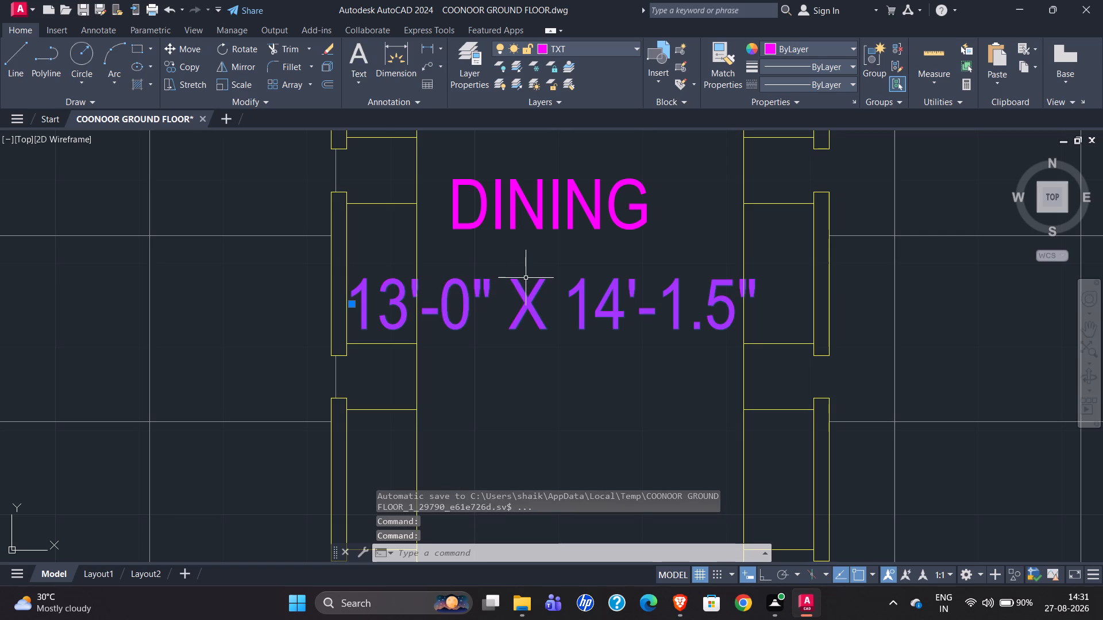
pyautogui.press('n')
pyautogui.press('BackSpace')
pyautogui.press('BackSpace')
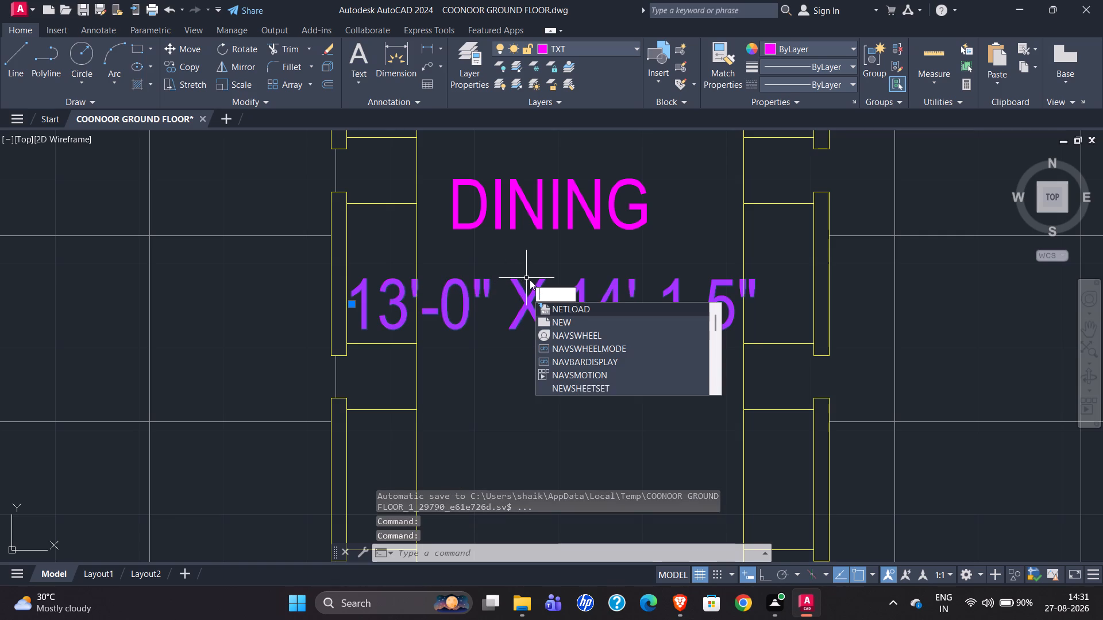
pyautogui.press('m')
pyautogui.press('Return')
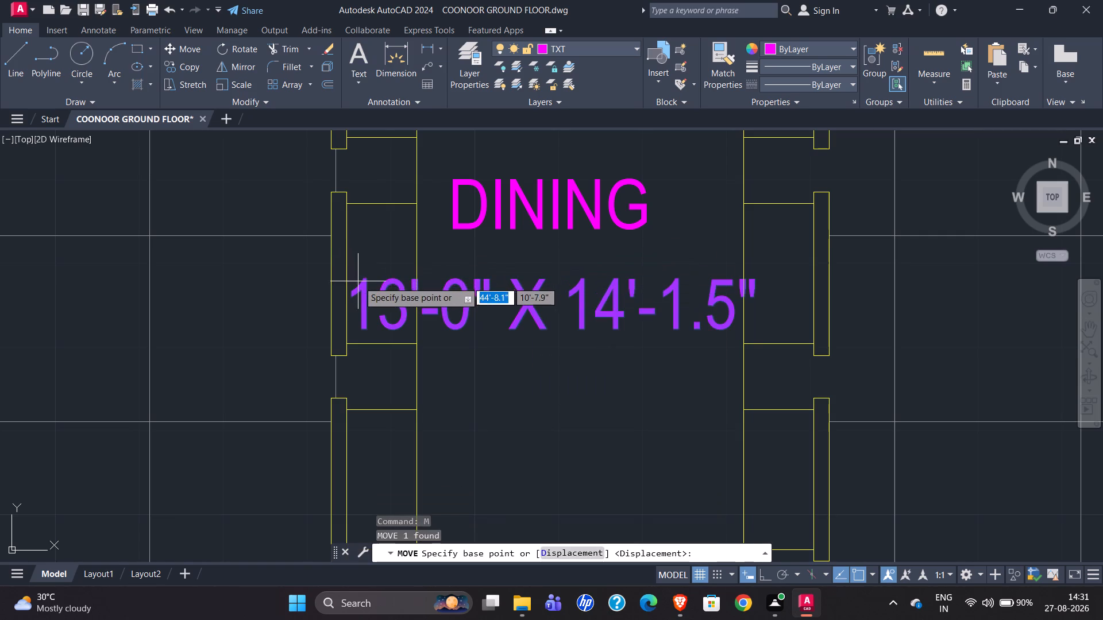
pyautogui.click(361, 281)
pyautogui.click(394, 281)
# Move the DINING label slightly sideways to centre it above its dimension text on the dining table.
pyautogui.scroll(-1, 422, 242)
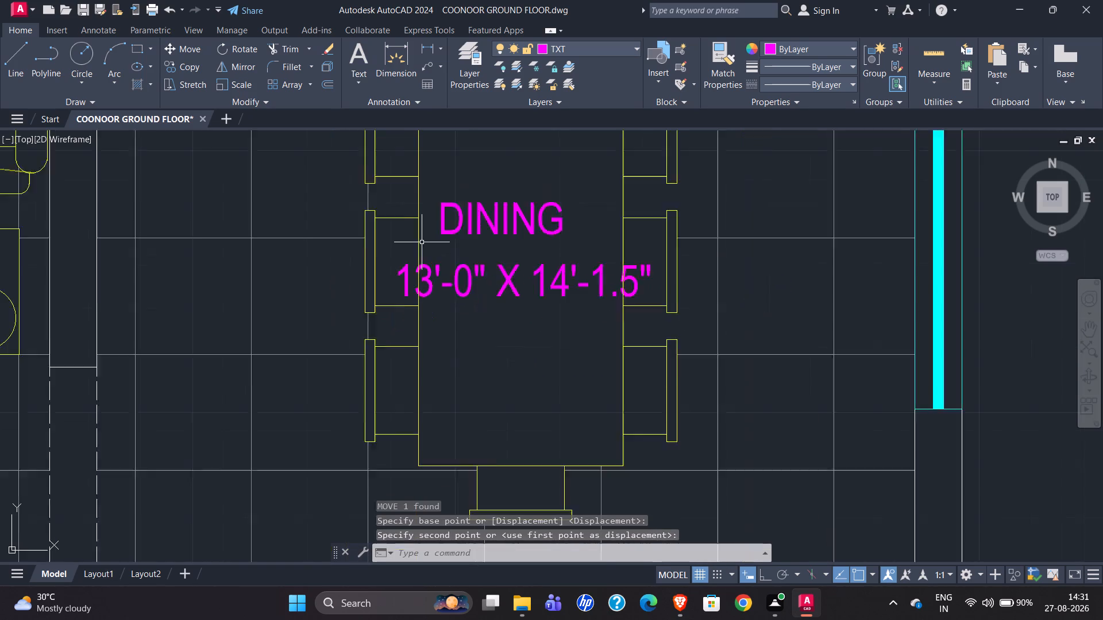
pyautogui.scroll(-1, 422, 242)
pyautogui.scroll(-1, 597, 239)
pyautogui.scroll(3, 520, 230)
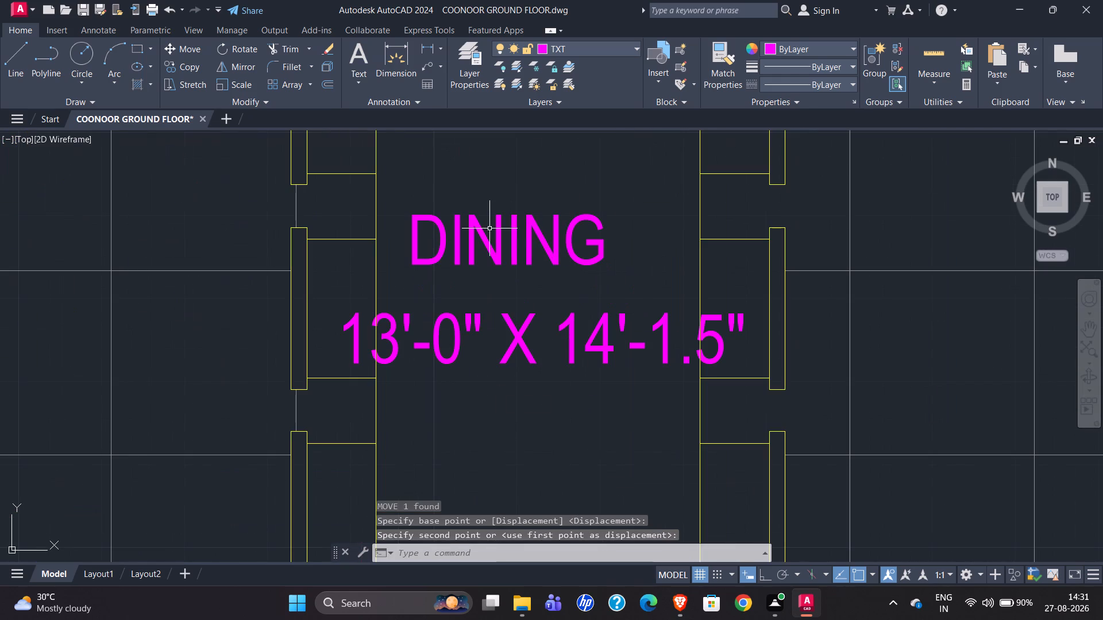
pyautogui.click(480, 230)
pyautogui.press('m')
pyautogui.press('Return')
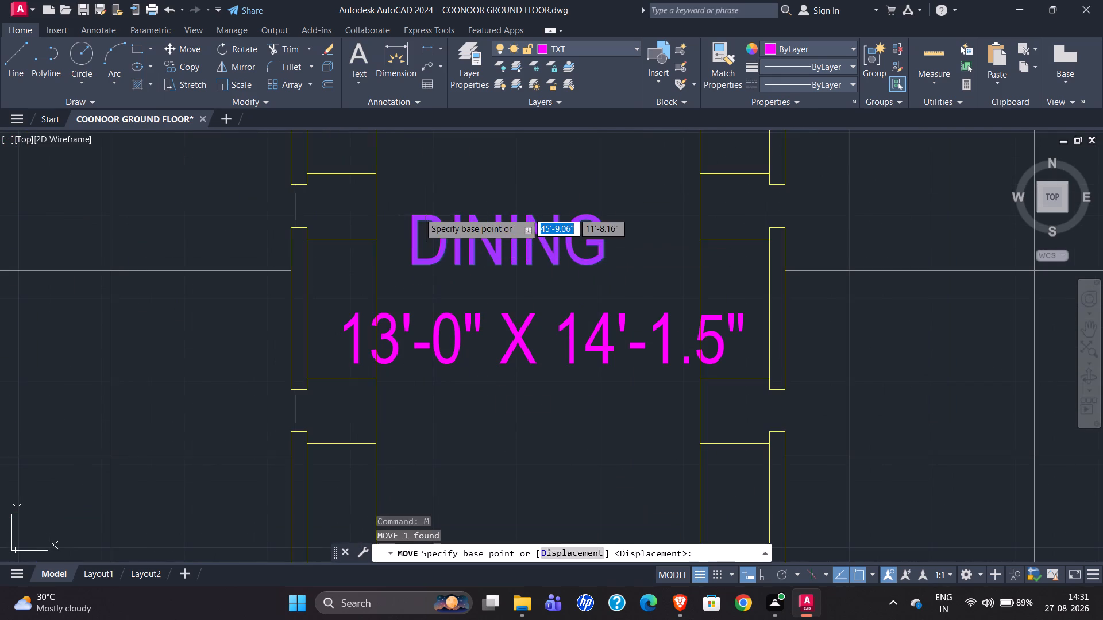
pyautogui.click(415, 212)
pyautogui.click(453, 215)
# Compare the living, dining, kitchen and portico labels in the reference plan with those in the redrawn plan.
pyautogui.scroll(-4, 502, 195)
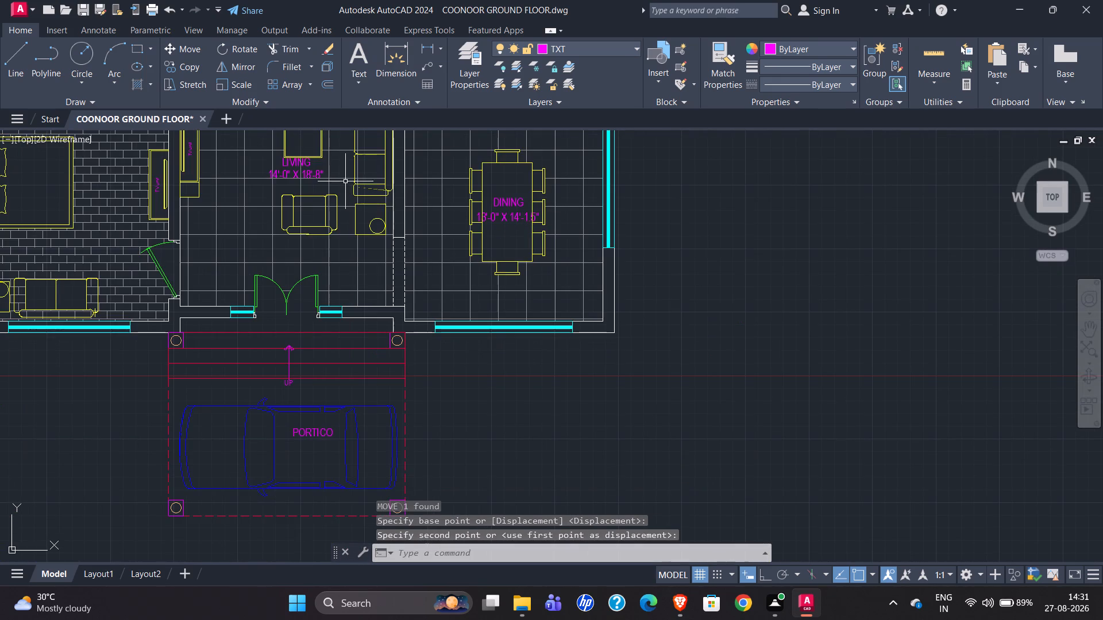
pyautogui.scroll(4, 259, 160)
pyautogui.scroll(-3, 329, 283)
pyautogui.scroll(3, 309, 252)
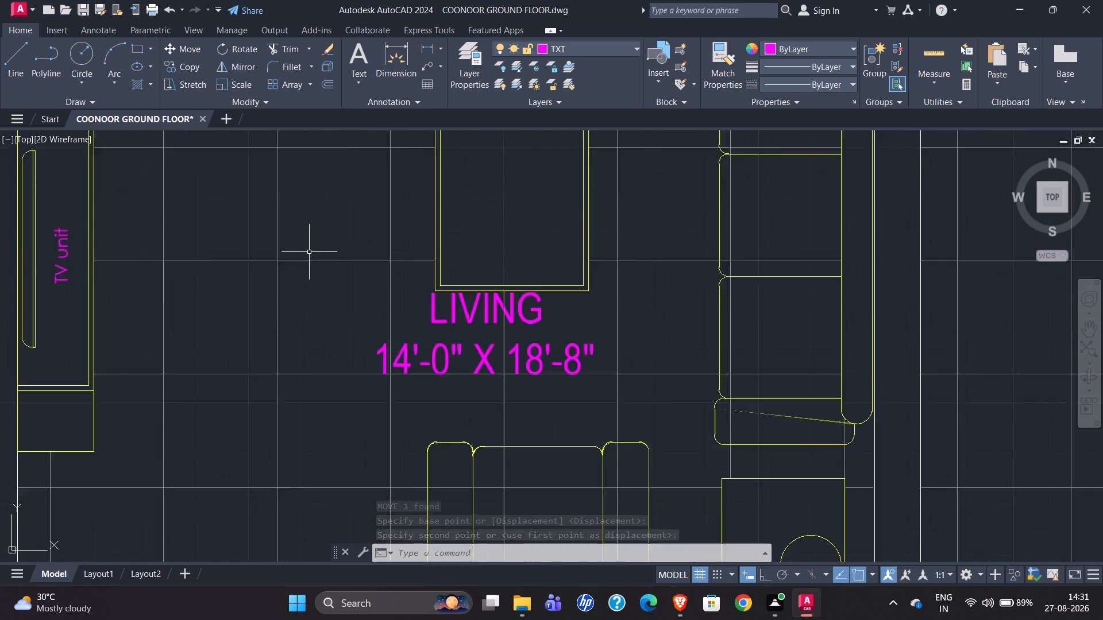
pyautogui.scroll(-4, 437, 261)
pyautogui.scroll(-2, 566, 270)
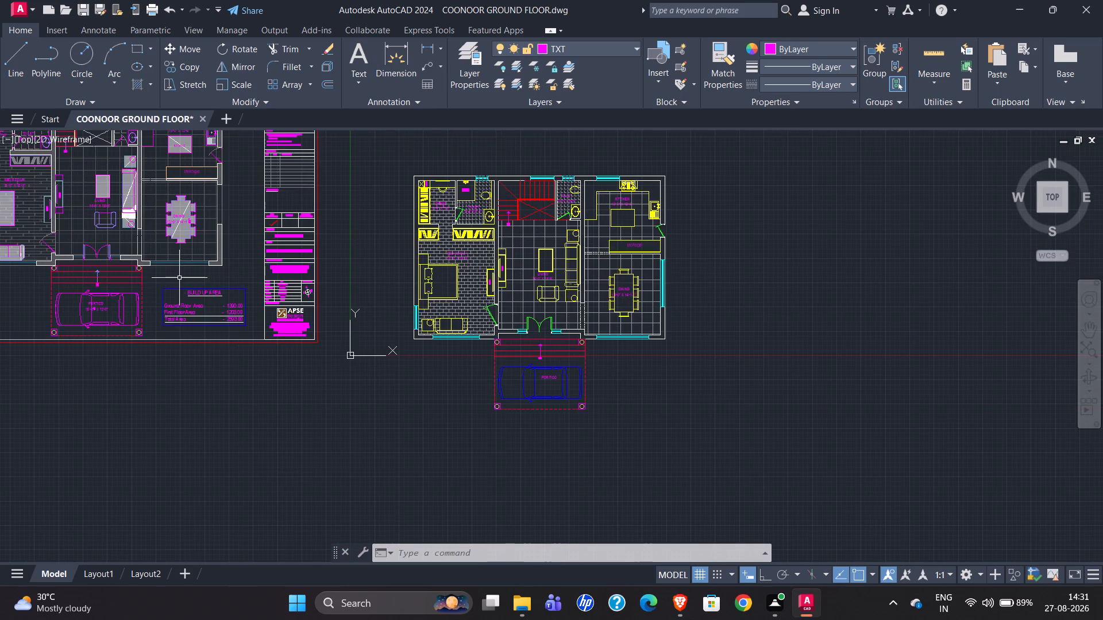
pyautogui.scroll(4, 80, 208)
pyautogui.scroll(-1, 156, 210)
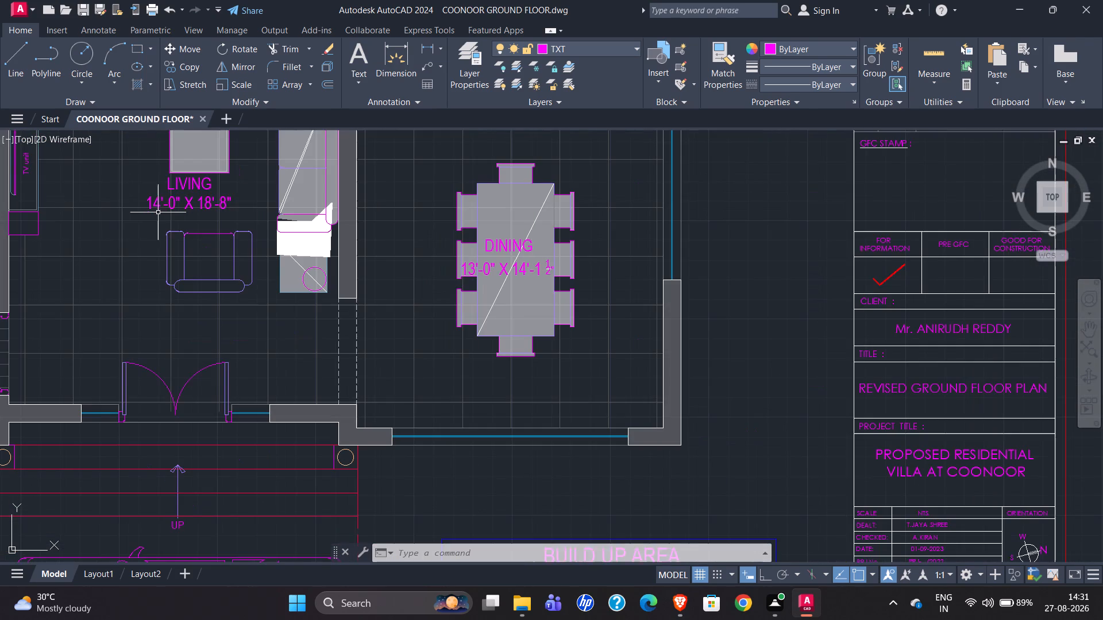
pyautogui.scroll(-1, 242, 221)
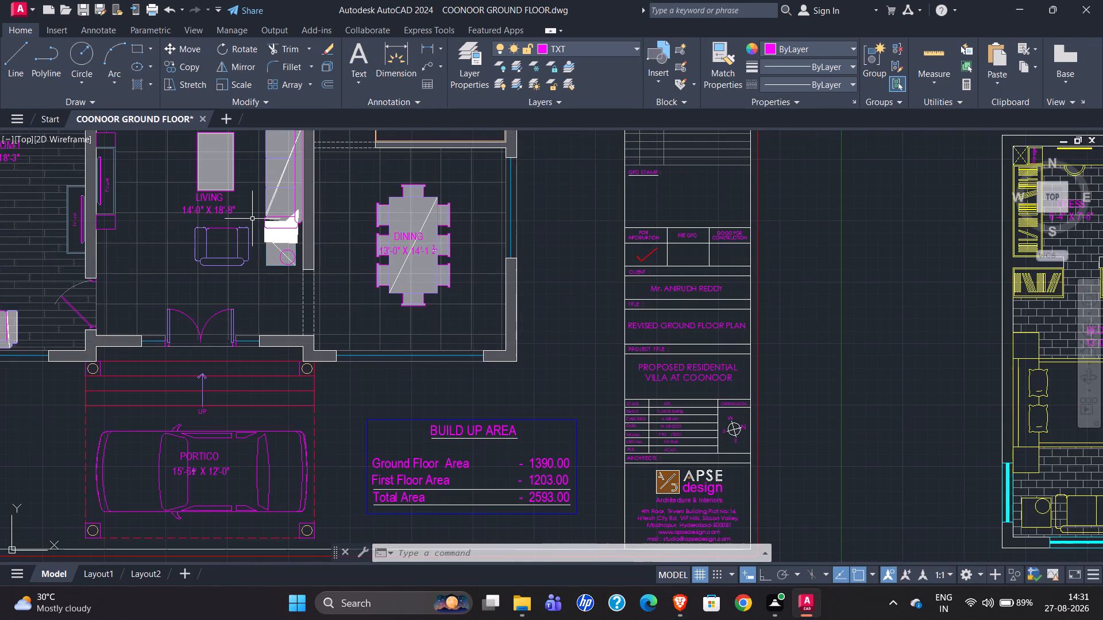
pyautogui.scroll(-1, 256, 461)
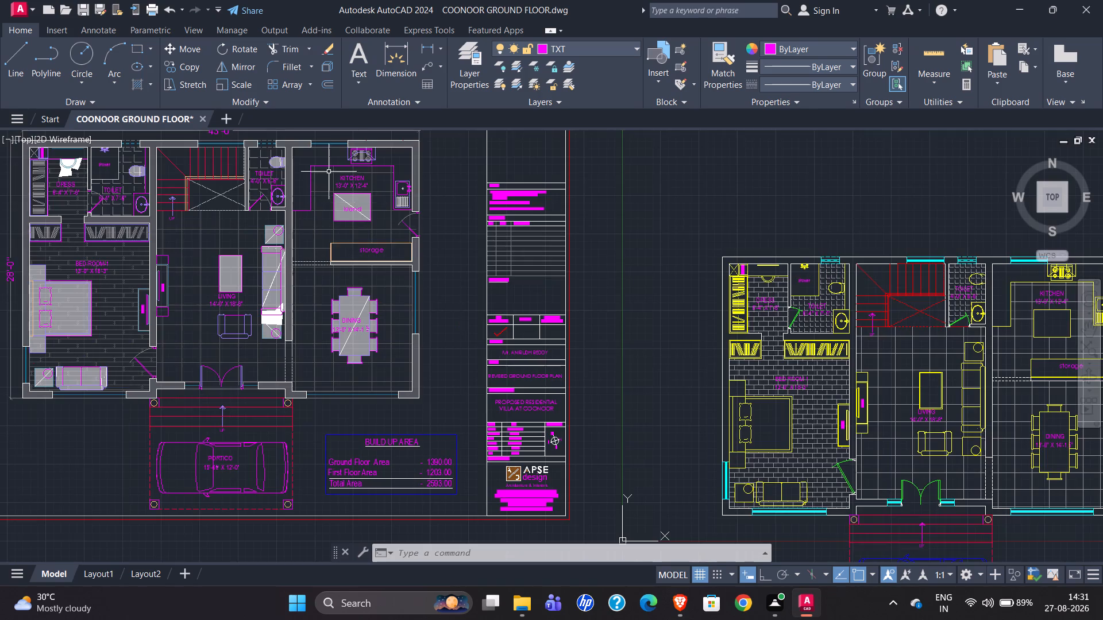
pyautogui.scroll(3, 326, 169)
pyautogui.scroll(-2, 356, 187)
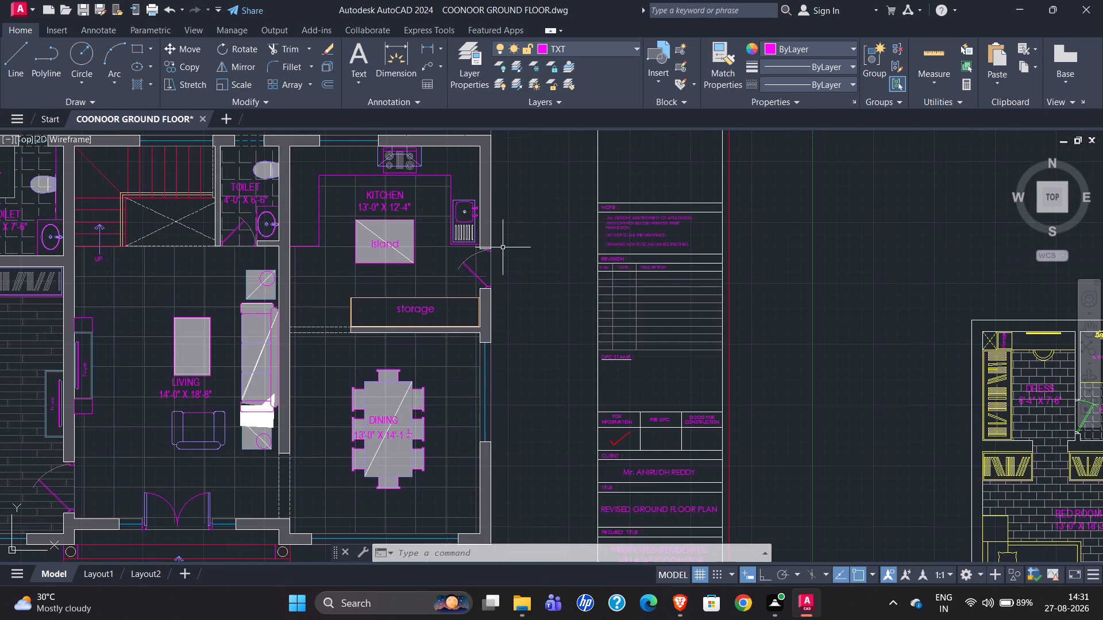
pyautogui.scroll(-1, 392, 243)
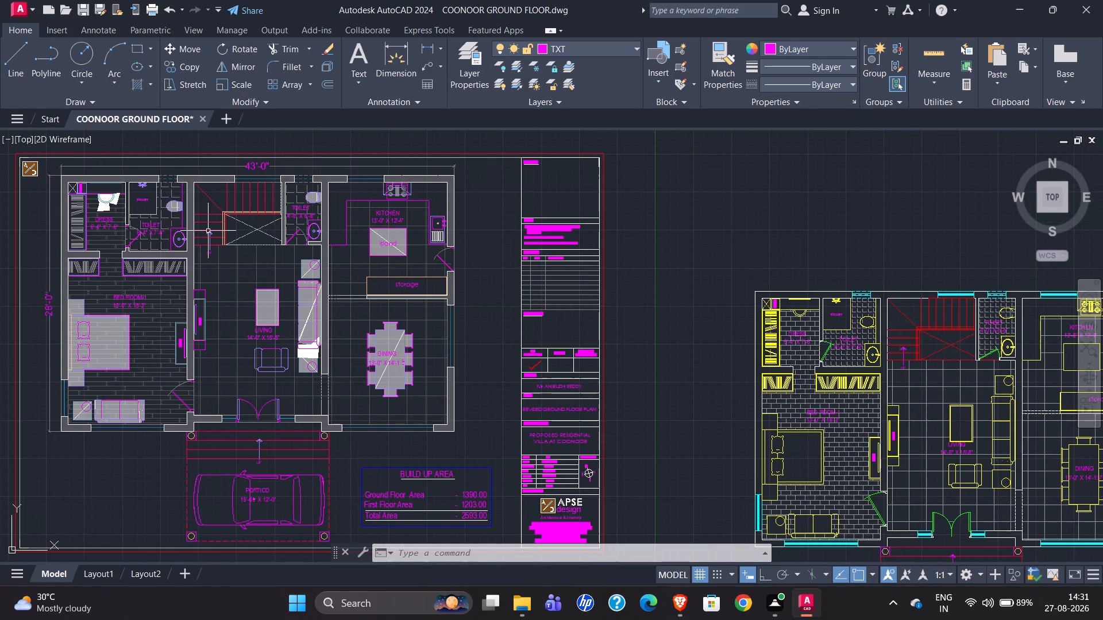
pyautogui.scroll(-2, 99, 225)
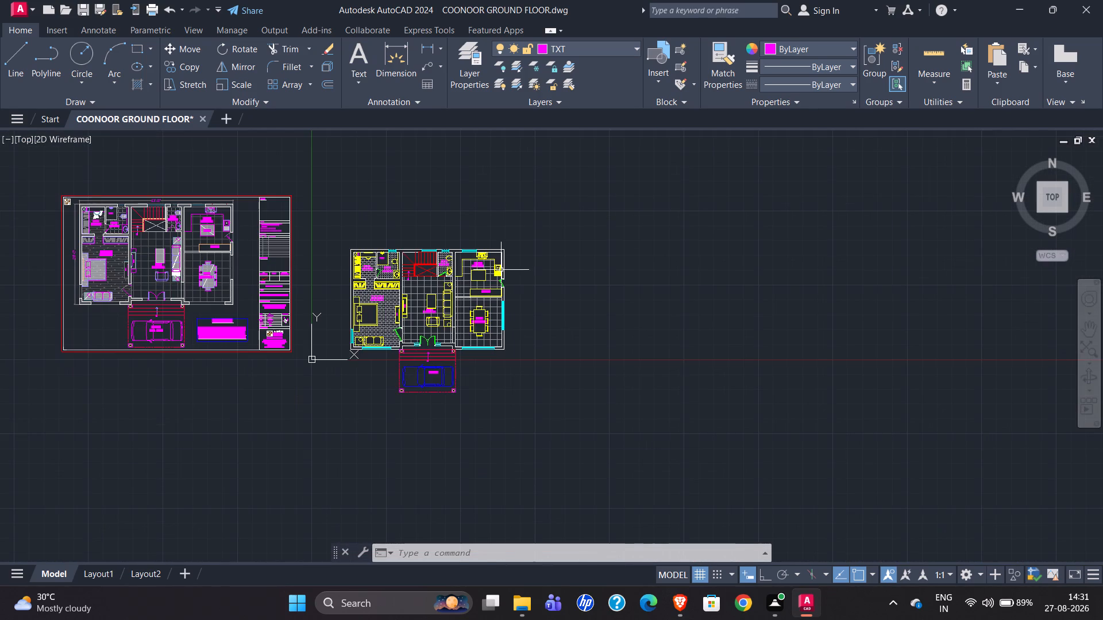
pyautogui.scroll(5, 449, 266)
pyautogui.scroll(-2, 538, 242)
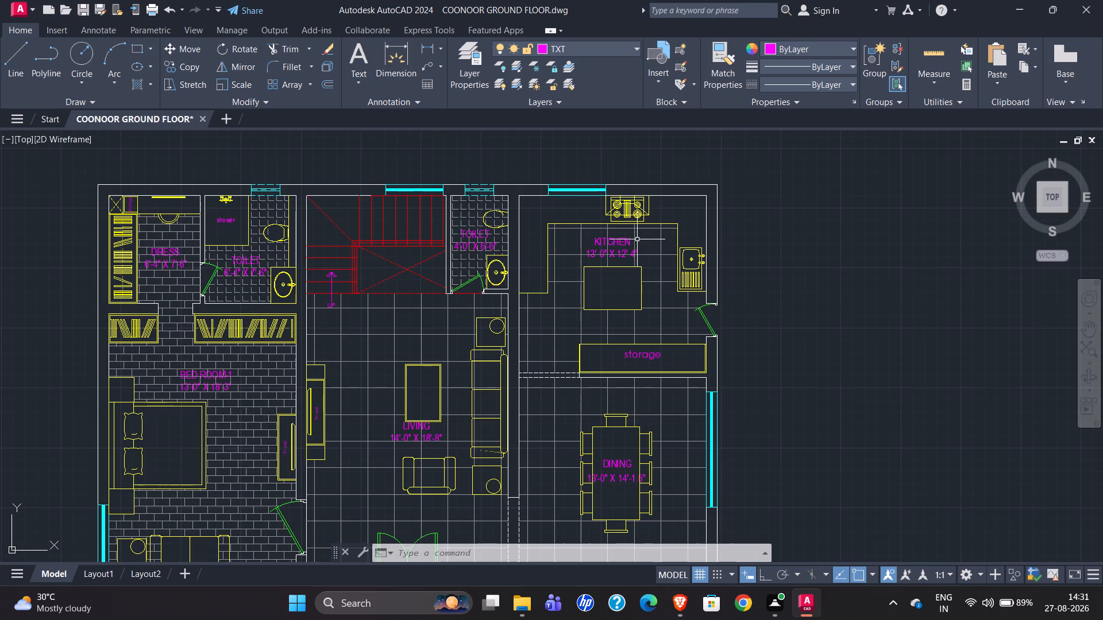
# Move the LIVING label and its 14'-0" X 18'-8" text slightly down, away from the coffee table's edge.
pyautogui.scroll(-2, 626, 207)
pyautogui.scroll(4, 520, 338)
pyautogui.scroll(-1, 537, 336)
pyautogui.scroll(3, 599, 152)
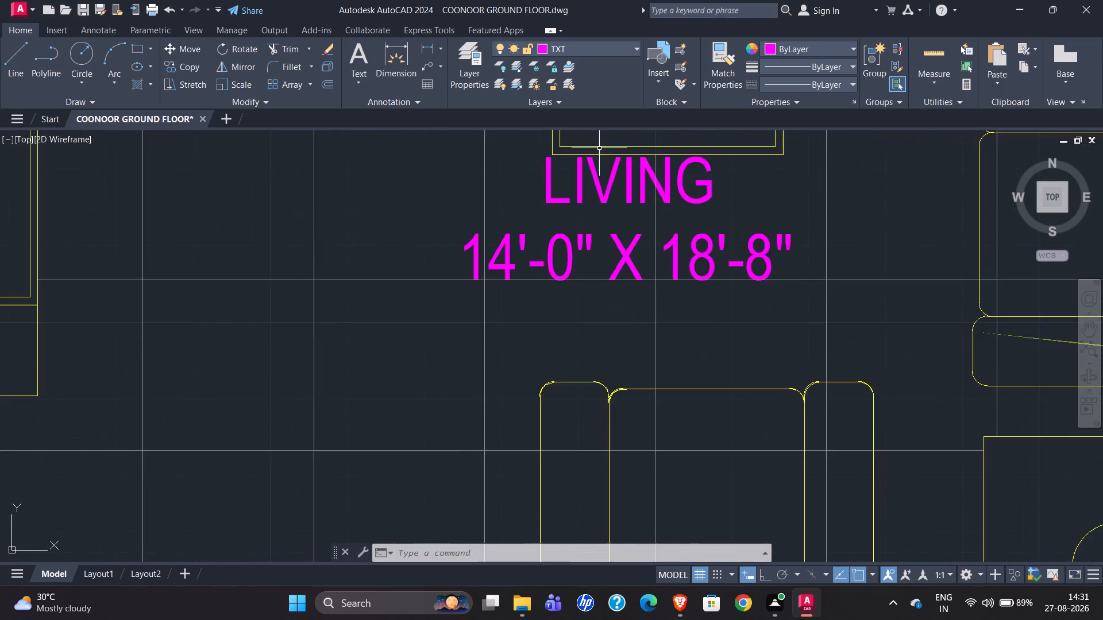
pyautogui.scroll(1, 599, 148)
pyautogui.click(566, 181)
pyautogui.click(561, 218)
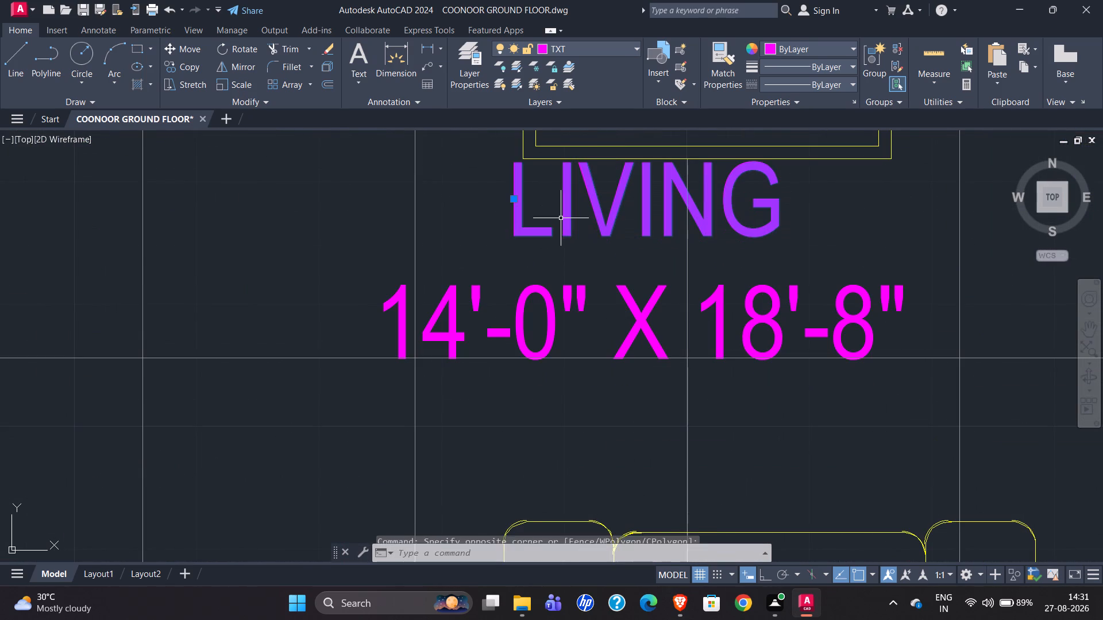
pyautogui.click(527, 294)
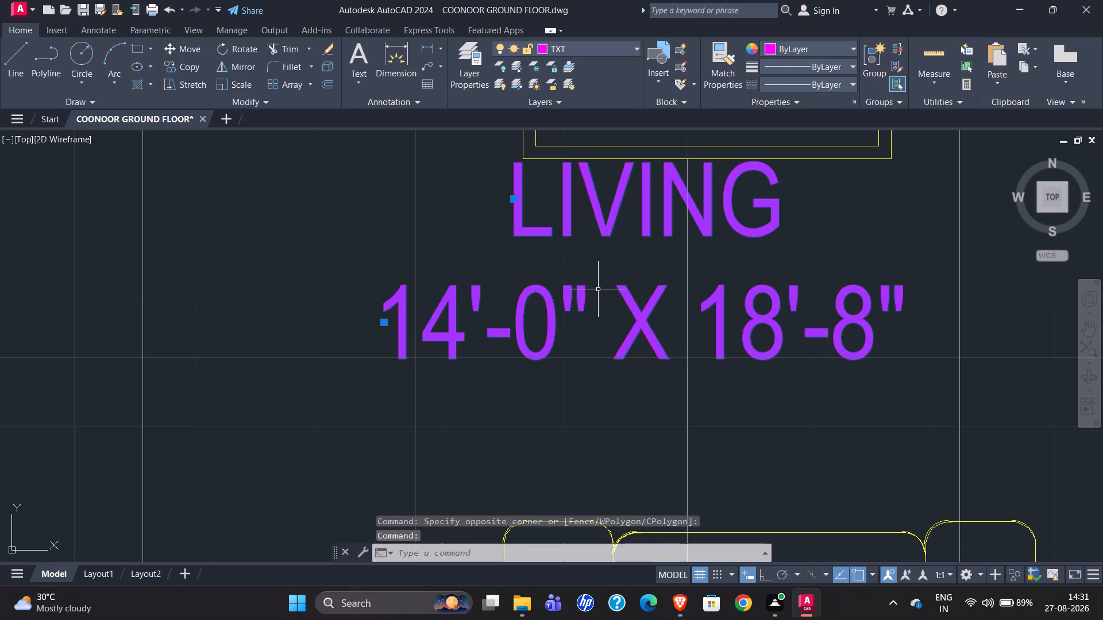
pyautogui.press('m')
pyautogui.press('Return')
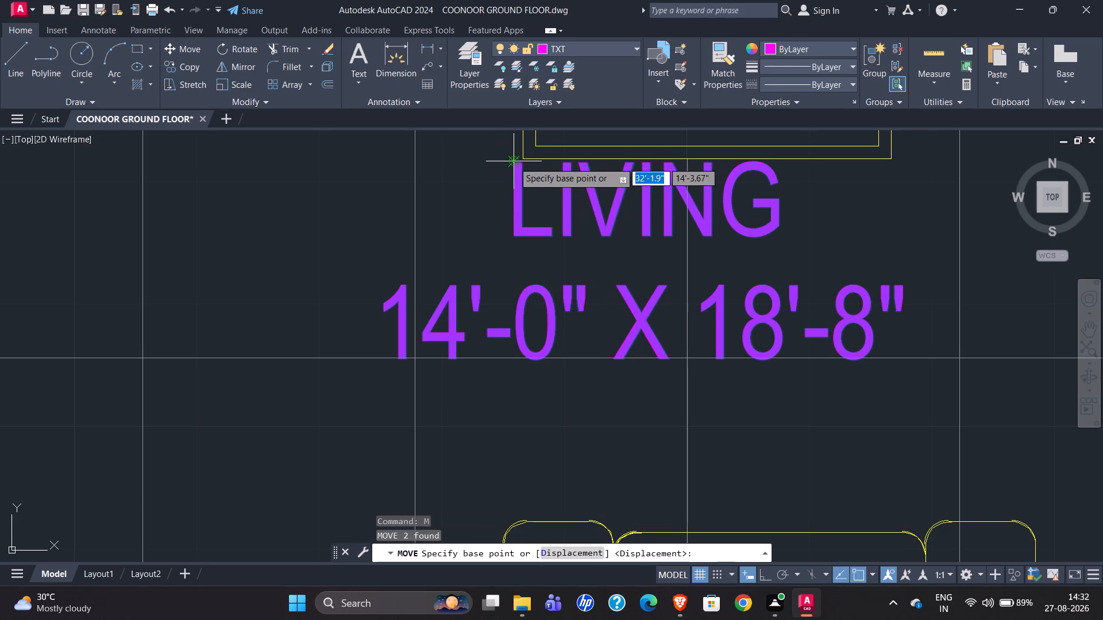
pyautogui.click(514, 161)
pyautogui.click(515, 183)
# Open the PORTICO label in the redrawn plan for editing and start a new line below the name.
pyautogui.scroll(-4, 589, 172)
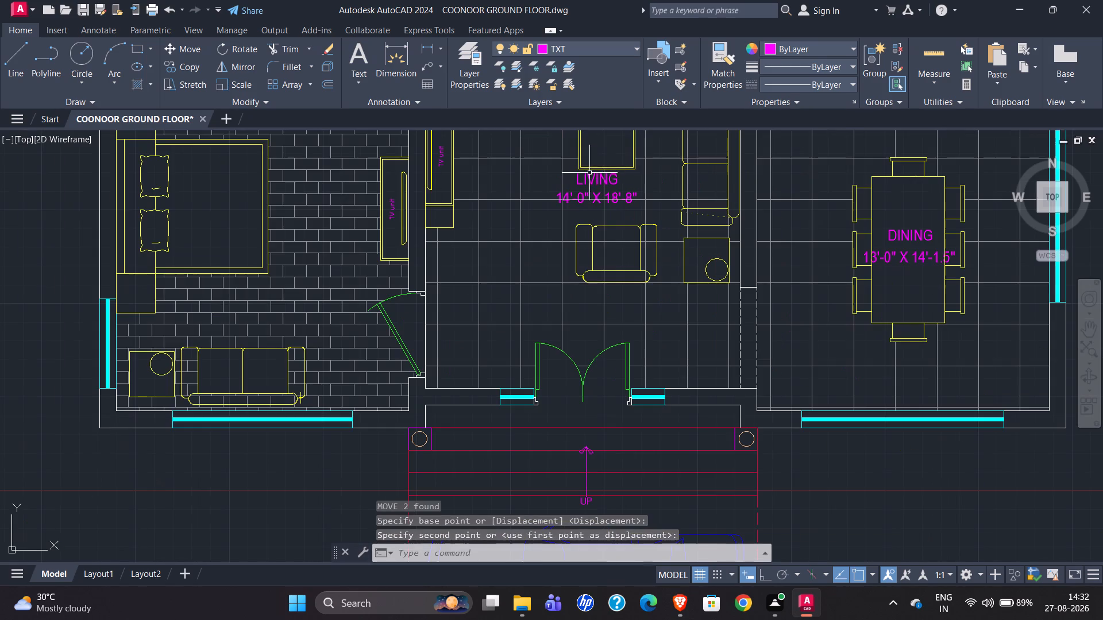
pyautogui.scroll(-1, 608, 338)
pyautogui.scroll(-1, 596, 273)
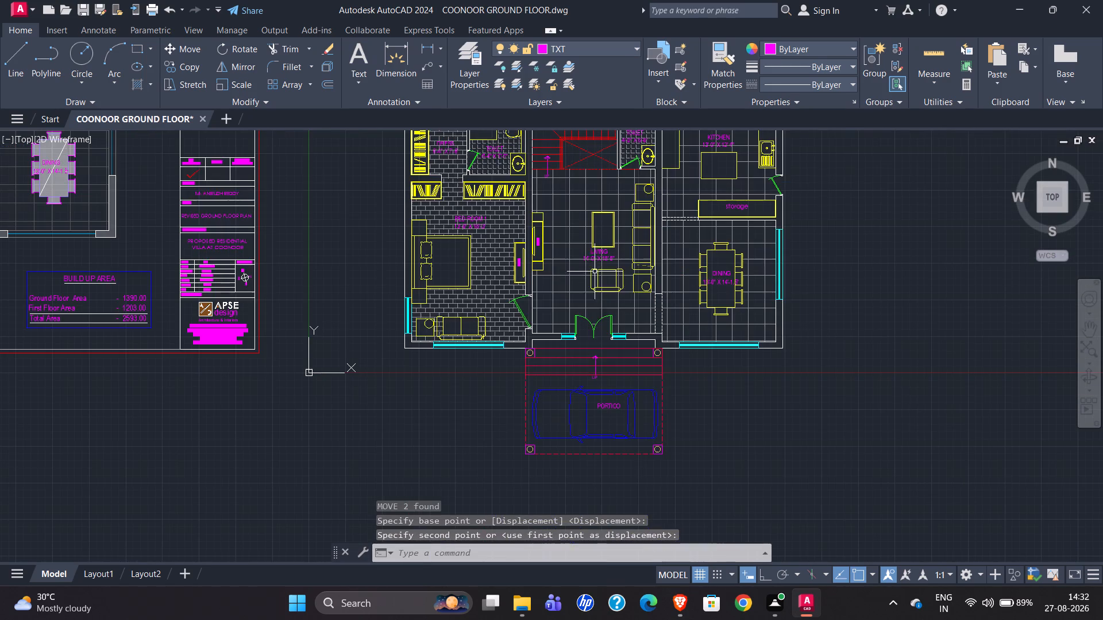
pyautogui.scroll(3, 618, 435)
pyautogui.scroll(2, 611, 326)
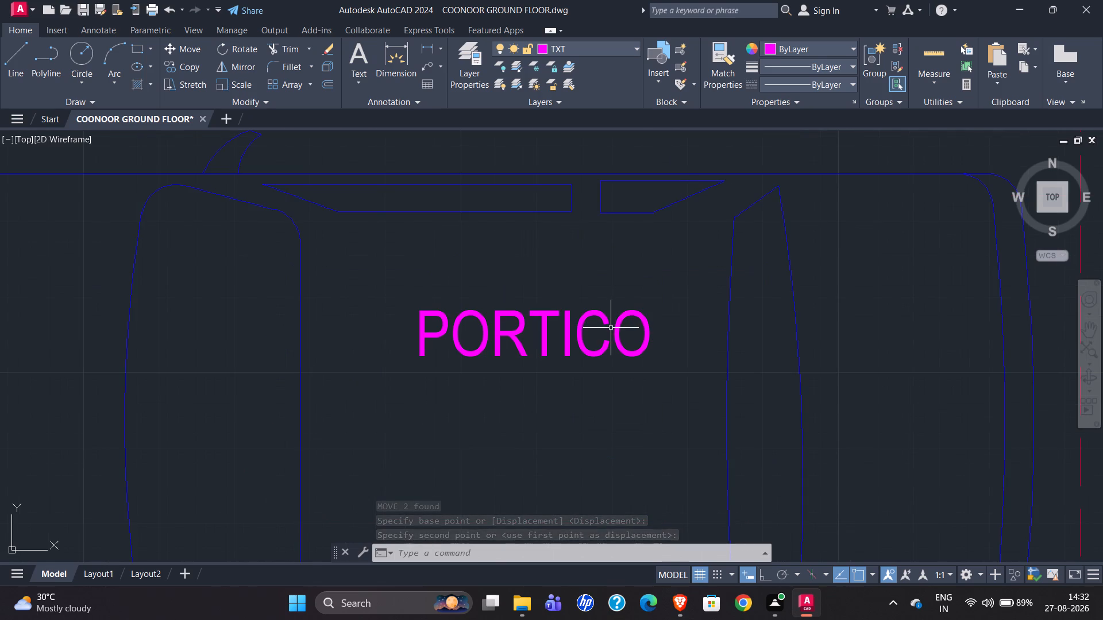
pyautogui.doubleClick(615, 327)
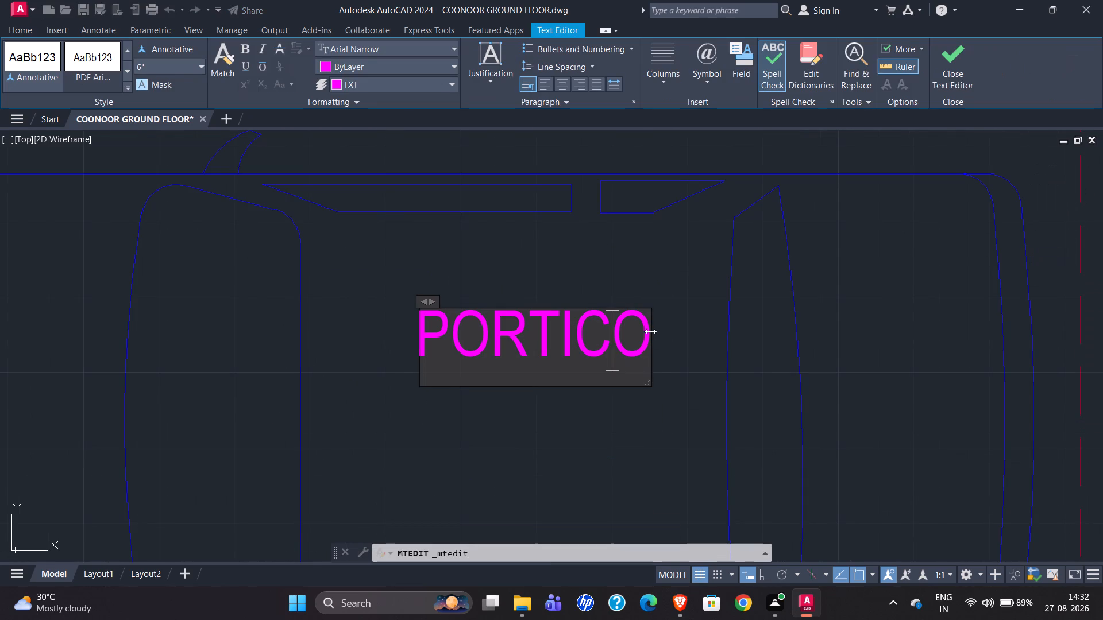
pyautogui.click(650, 331)
pyautogui.click(645, 323)
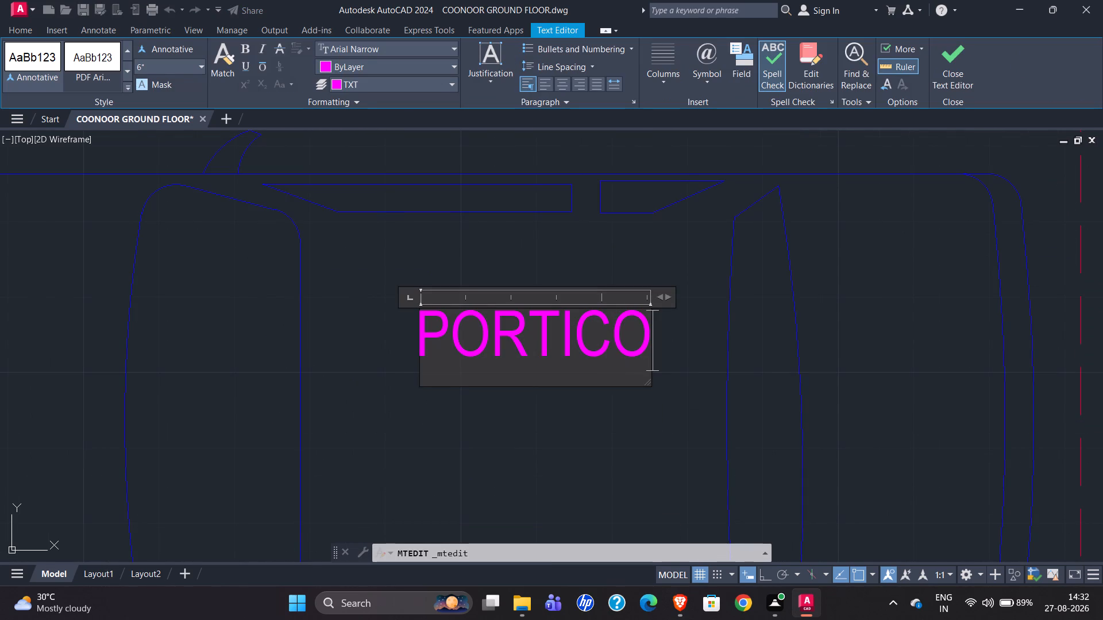
pyautogui.press('Return')
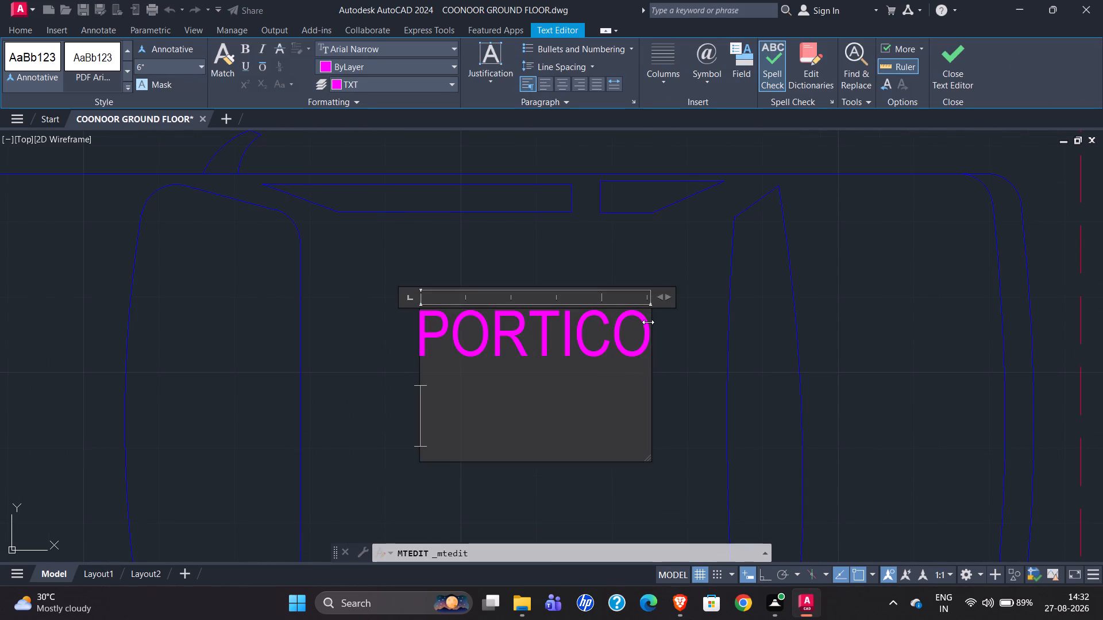
# Examine the portico label in the reference plan for the portico's dimensions.
pyautogui.scroll(-7, 702, 305)
pyautogui.scroll(3, 440, 267)
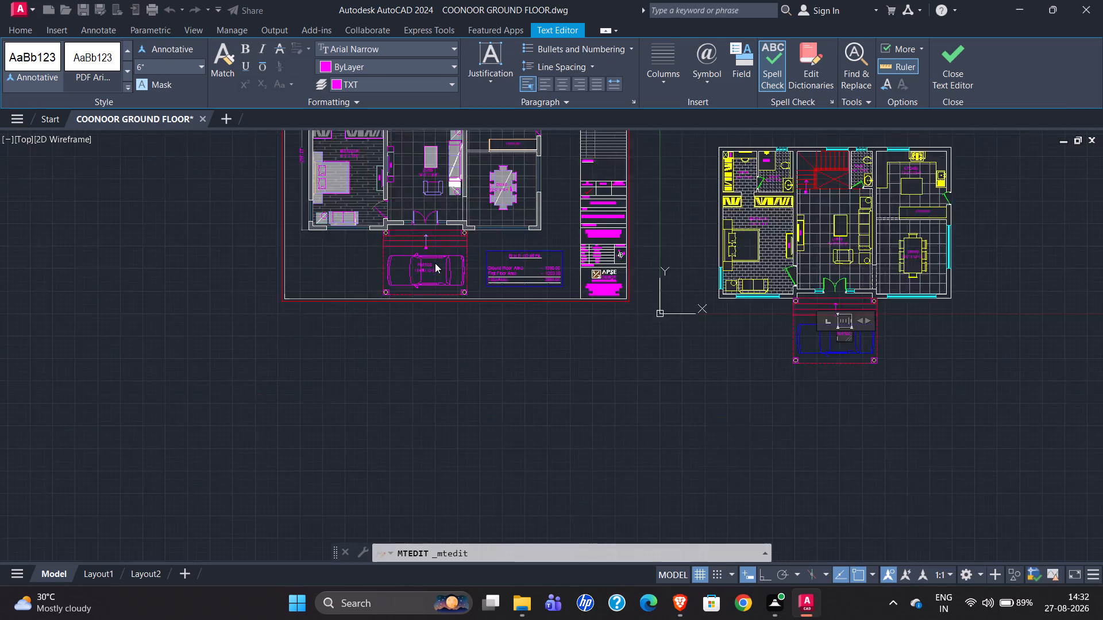
pyautogui.scroll(2, 435, 263)
pyautogui.scroll(3, 326, 286)
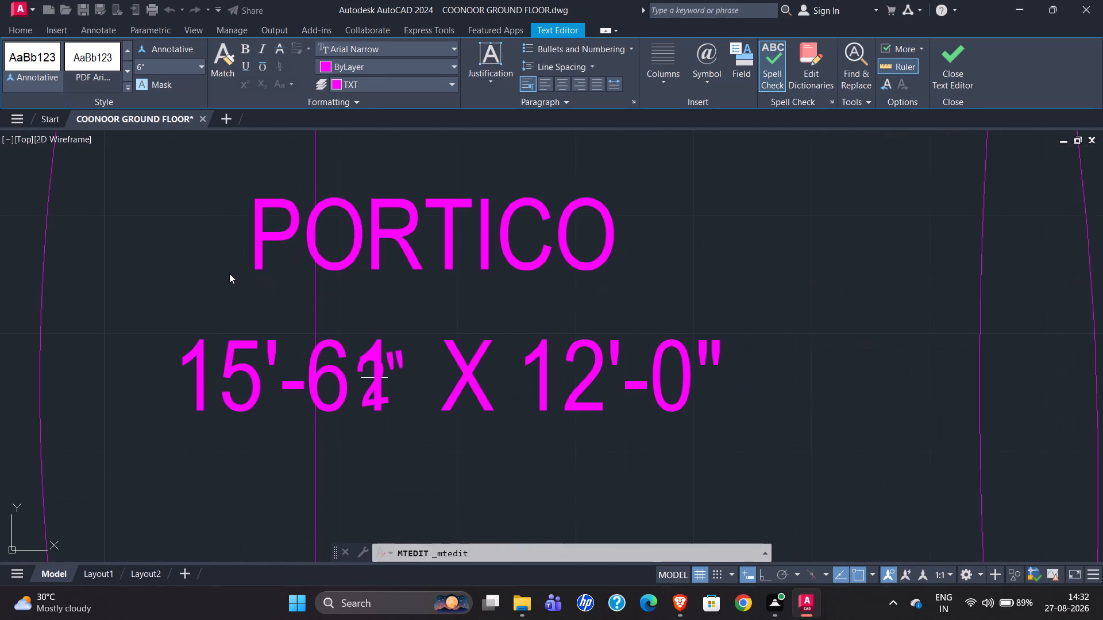
pyautogui.scroll(-5, 229, 273)
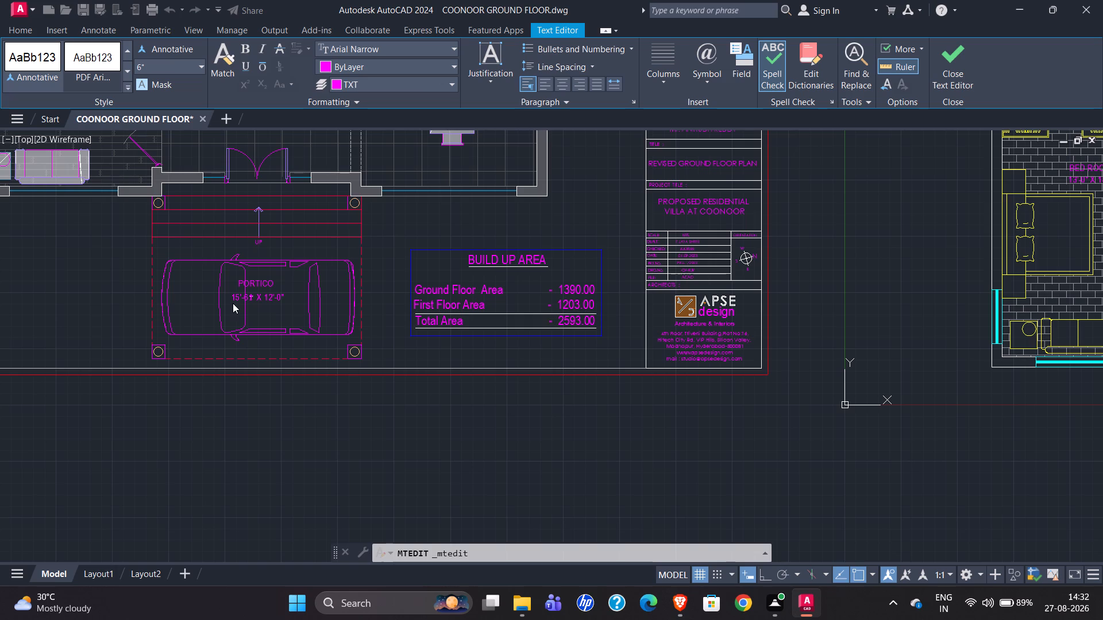
pyautogui.scroll(4, 271, 295)
pyautogui.scroll(-2, 211, 301)
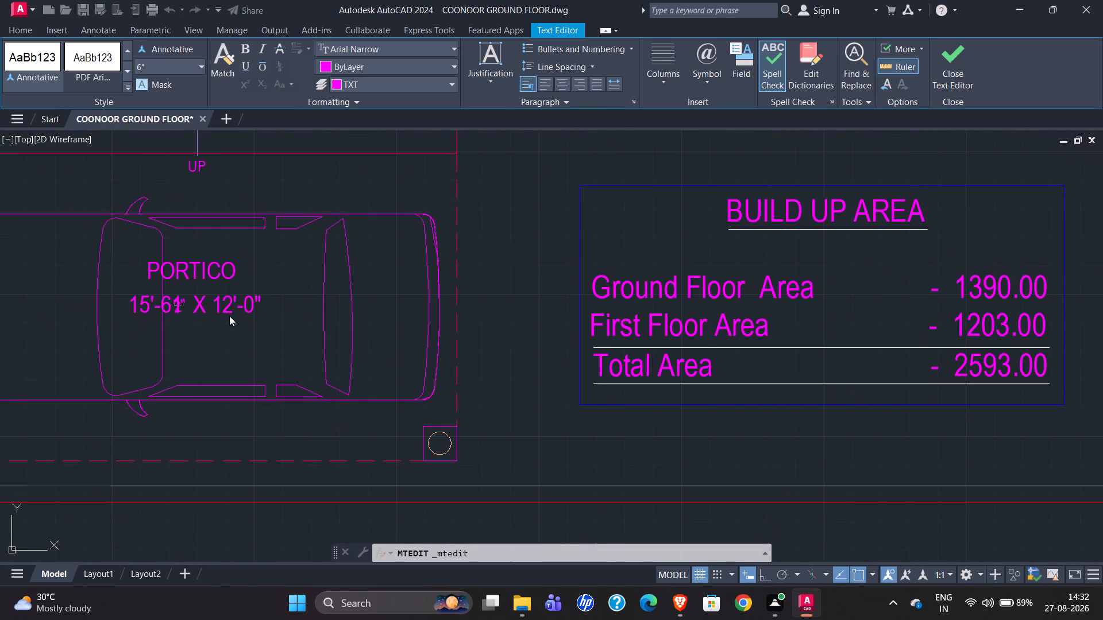
pyautogui.scroll(-3, 28, 285)
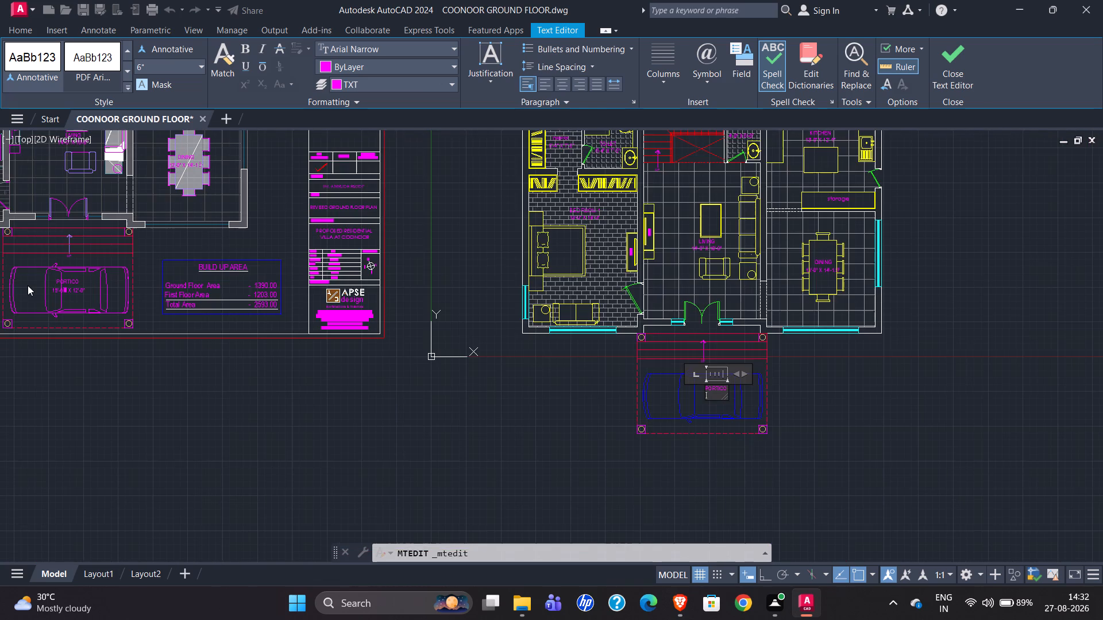
pyautogui.scroll(4, 704, 374)
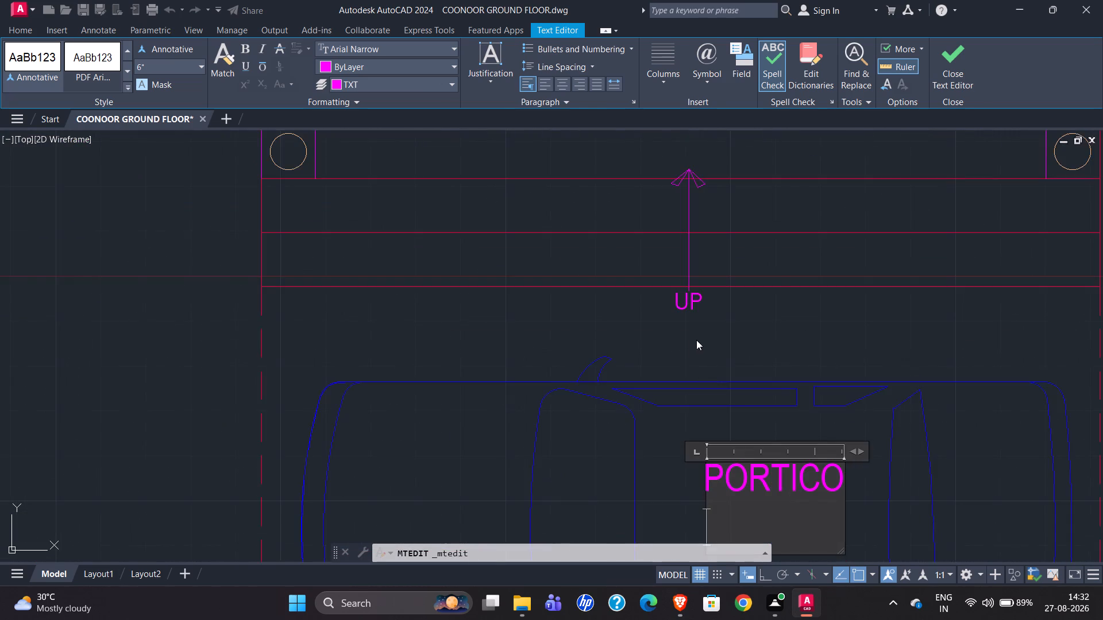
pyautogui.scroll(-2, 695, 338)
pyautogui.scroll(3, 747, 441)
# Enter the portico's first dimension as 15'-6.5" on the line below PORTICO.
pyautogui.write("15'")
pyautogui.write('605"')
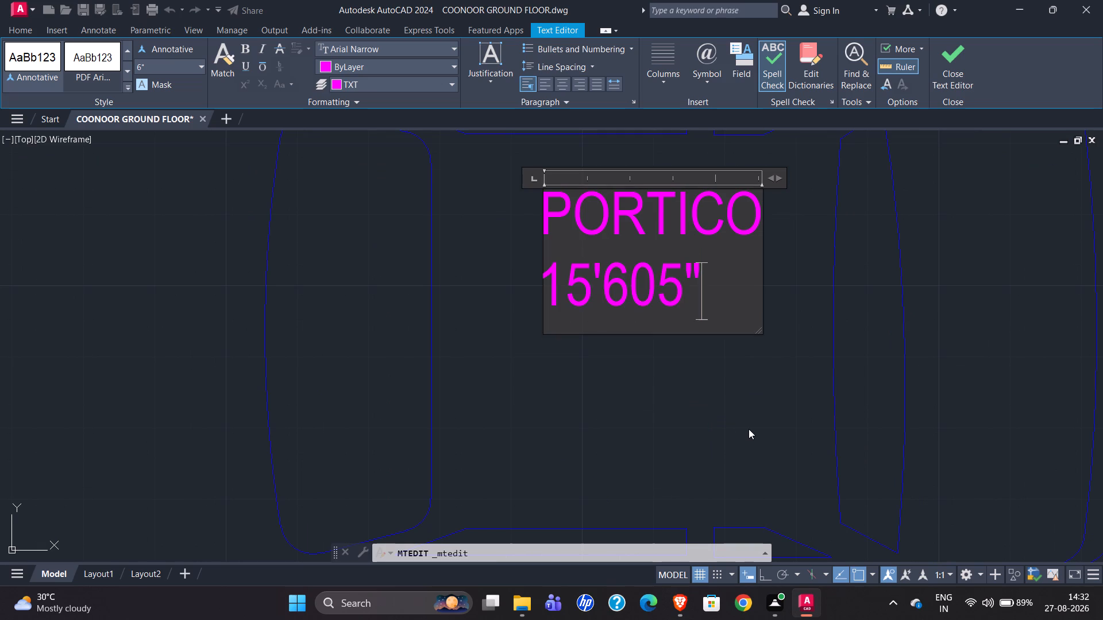
pyautogui.press('Left')
pyautogui.press('Left')
pyautogui.press('Return')
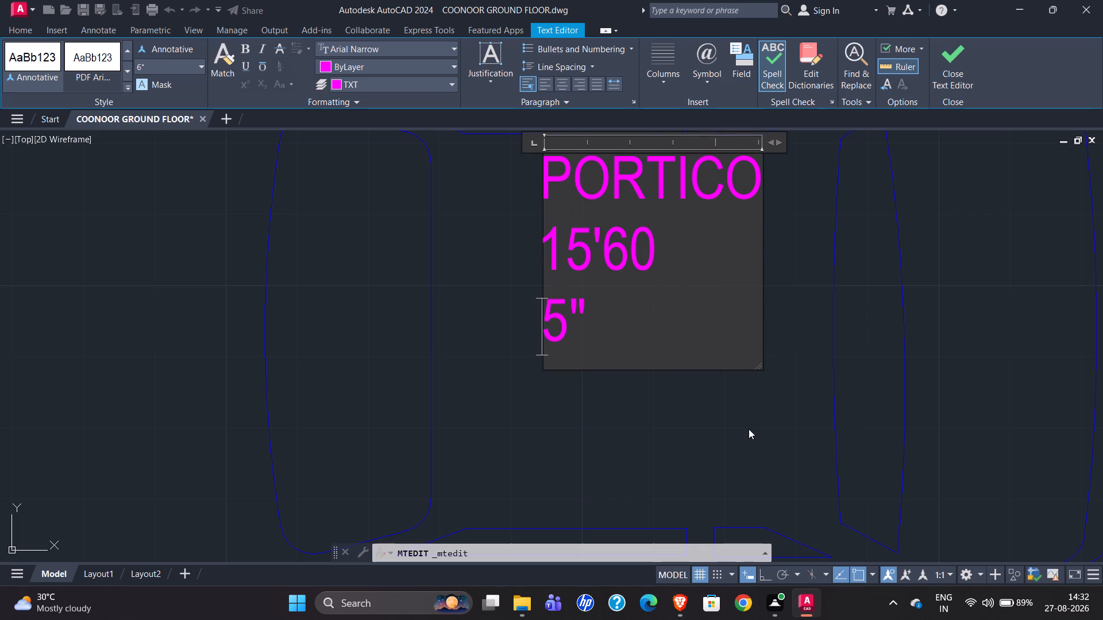
pyautogui.press('BackSpace')
pyautogui.press('BackSpace')
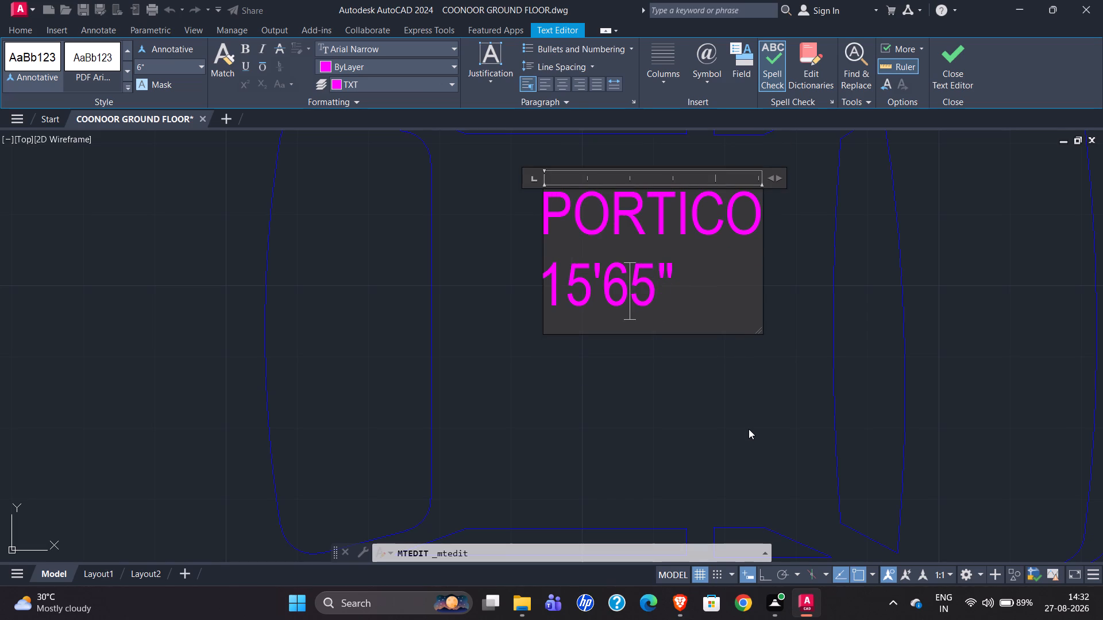
pyautogui.press('.')
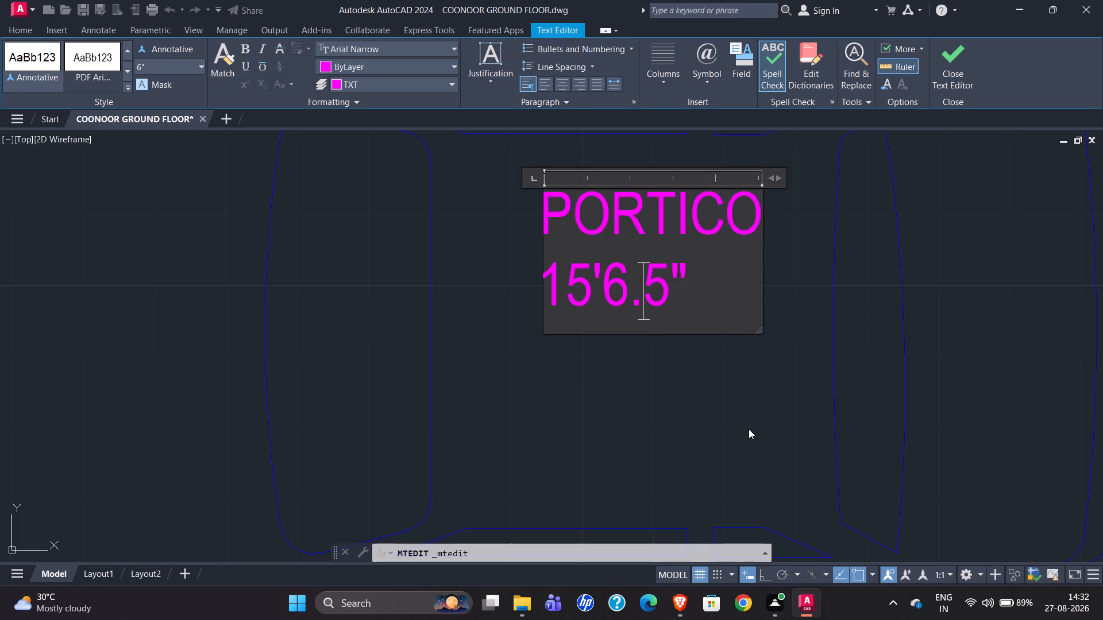
pyautogui.scroll(-4, 615, 401)
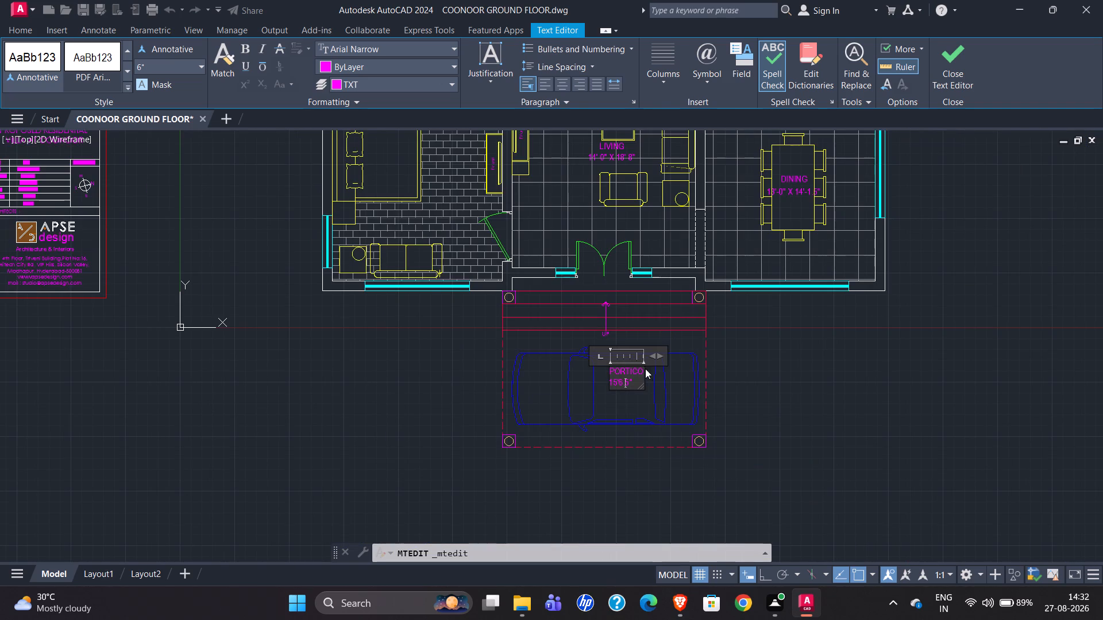
pyautogui.scroll(4, 624, 352)
pyautogui.scroll(-1, 625, 458)
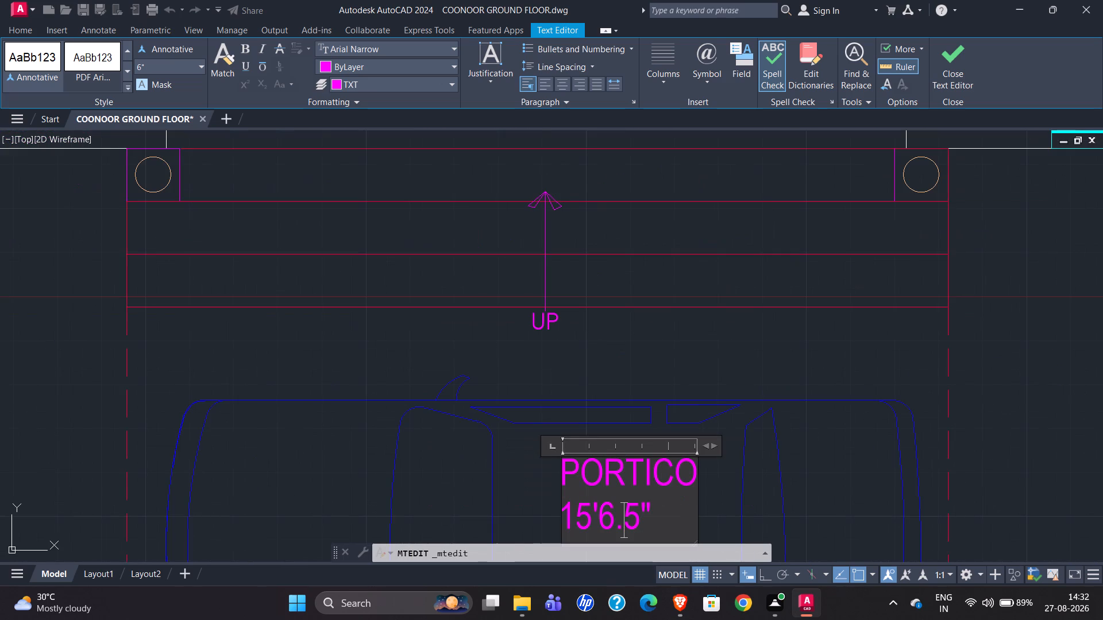
pyautogui.click(597, 516)
pyautogui.press('-')
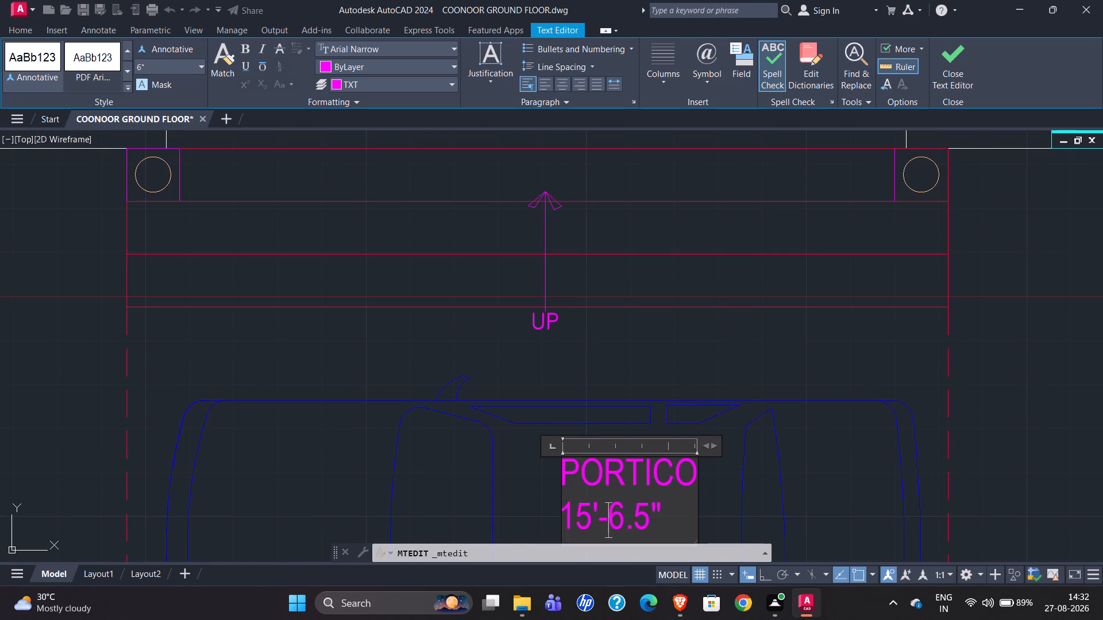
# Complete the dimension line as 15'-6.5" X 12'-0" and widen the text box to keep it on one line.
pyautogui.click(666, 516)
pyautogui.press('x')
pyautogui.scroll(-2, 533, 414)
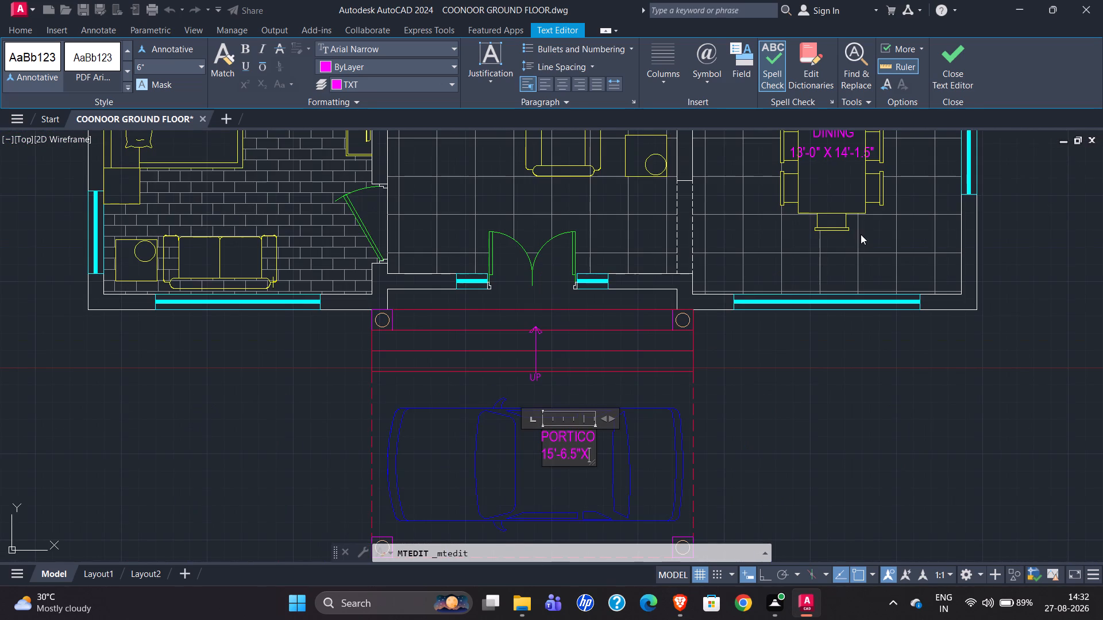
pyautogui.scroll(-2, 738, 249)
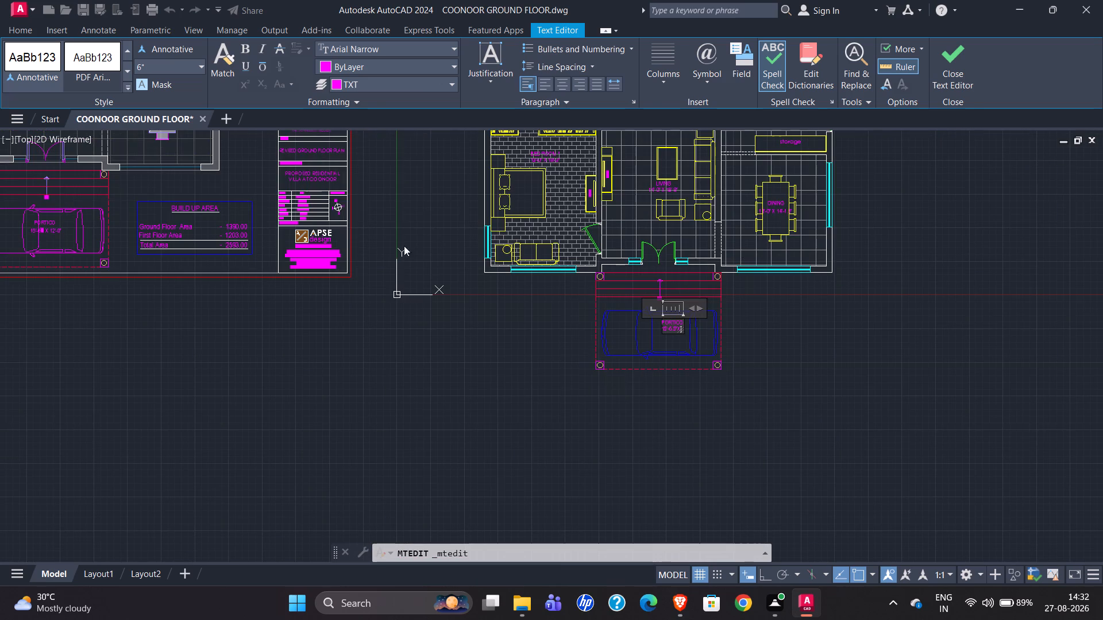
pyautogui.scroll(3, 24, 236)
pyautogui.scroll(-3, 67, 223)
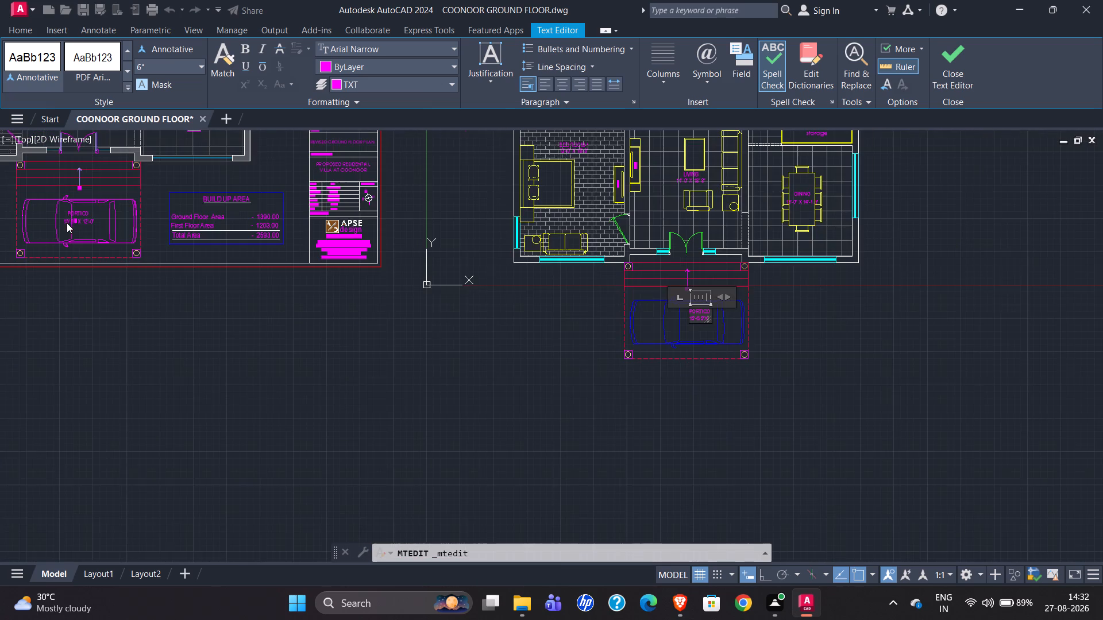
pyautogui.scroll(6, 714, 325)
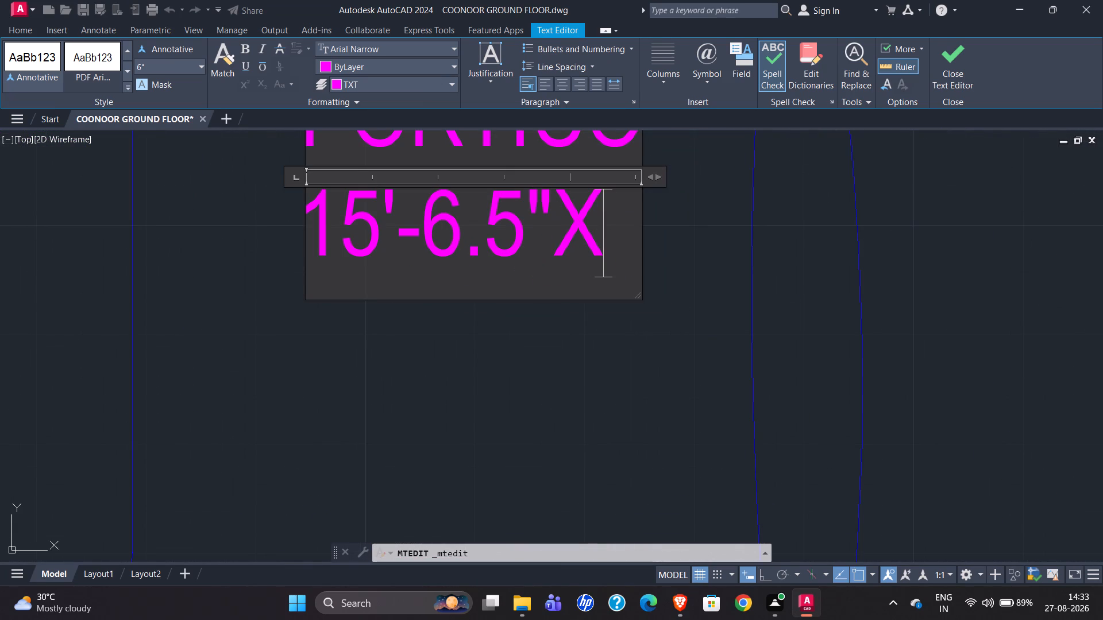
pyautogui.press('Left')
pyautogui.press('space')
pyautogui.press('Right')
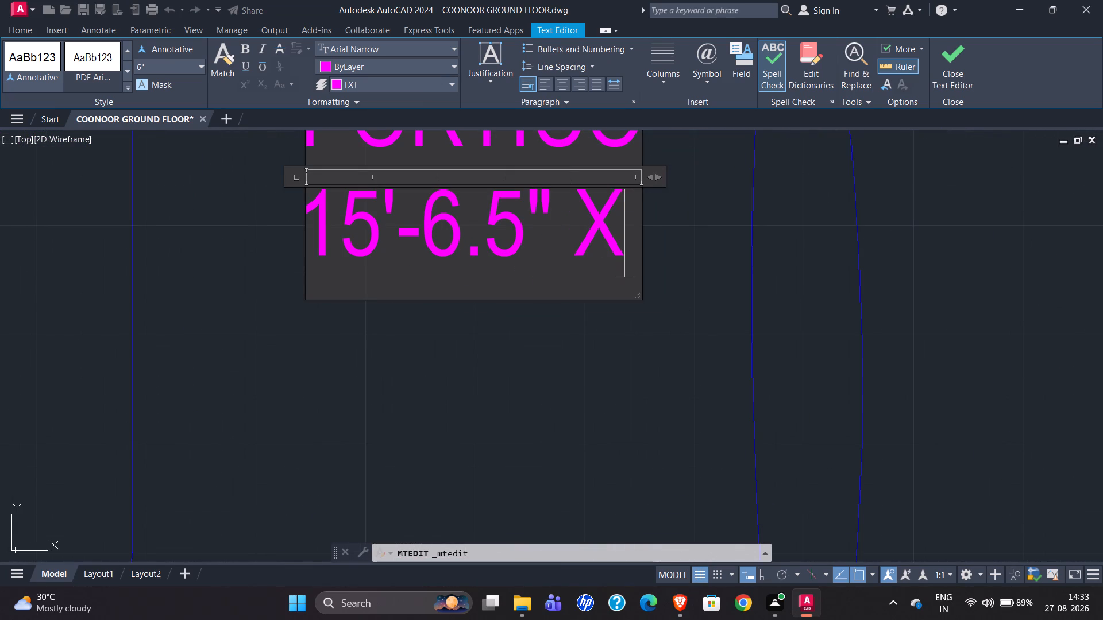
pyautogui.press('space')
pyautogui.write('12')
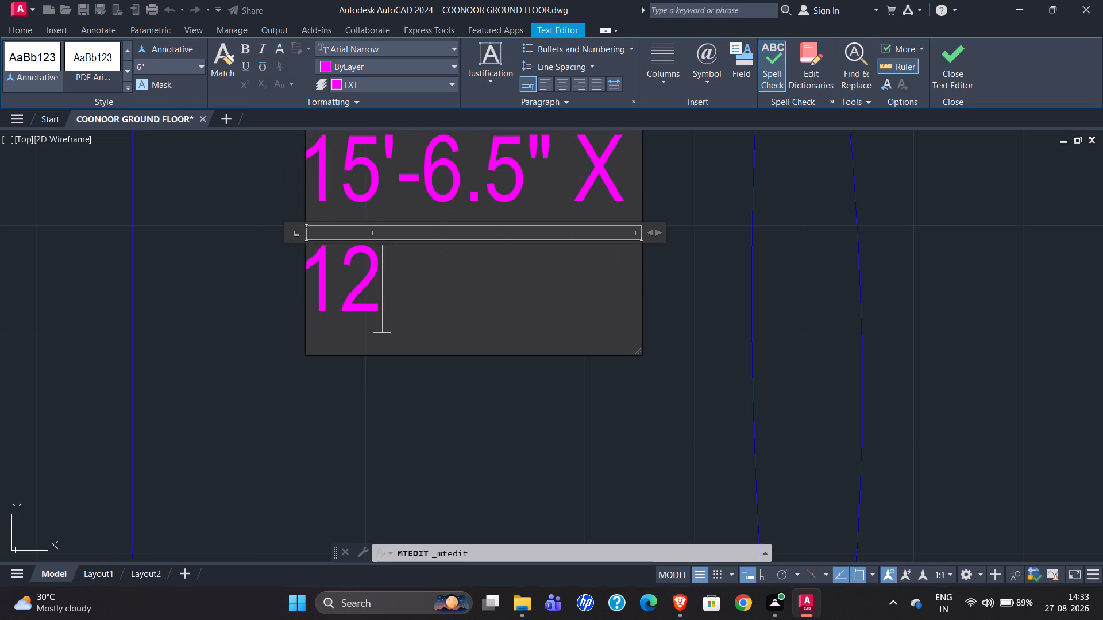
pyautogui.scroll(-1, 640, 409)
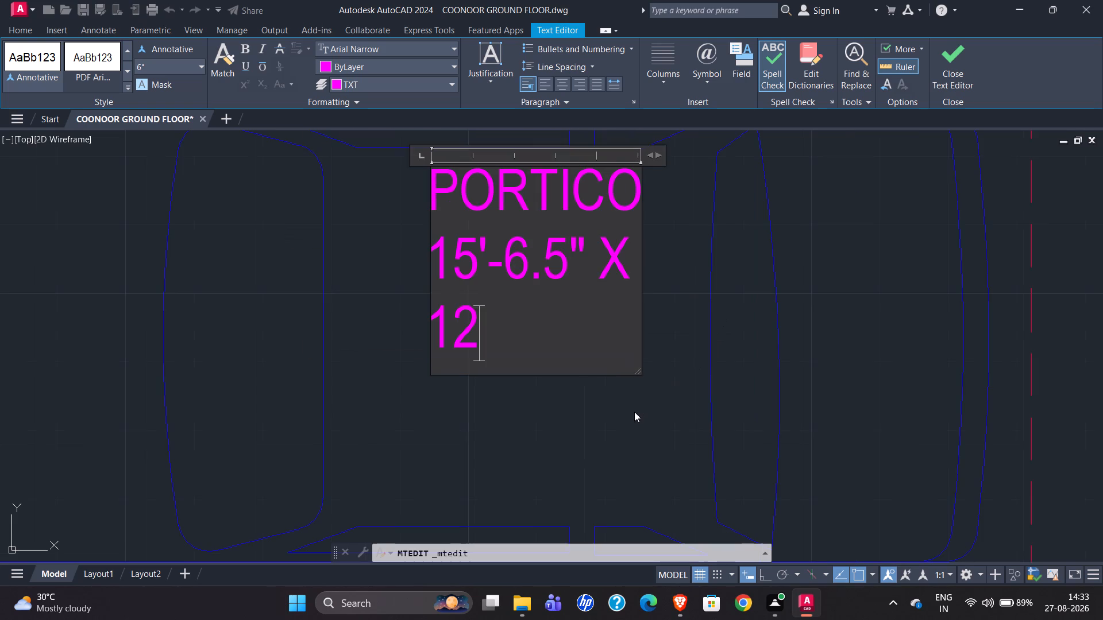
pyautogui.moveTo(658, 152); pyautogui.dragTo(733, 154)
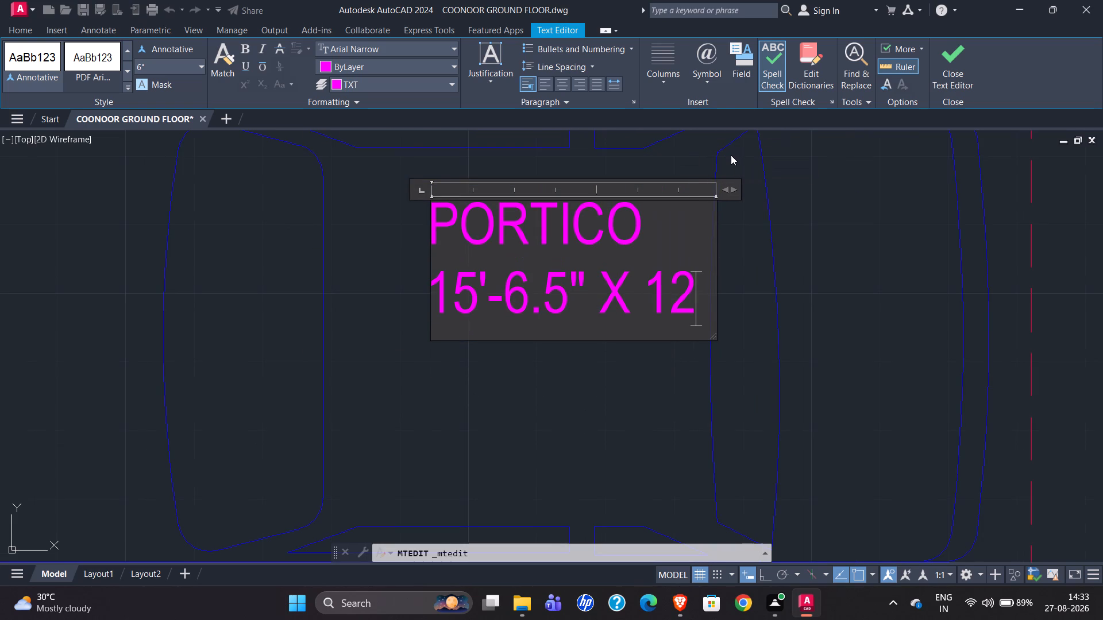
pyautogui.press("'")
pyautogui.write('-0')
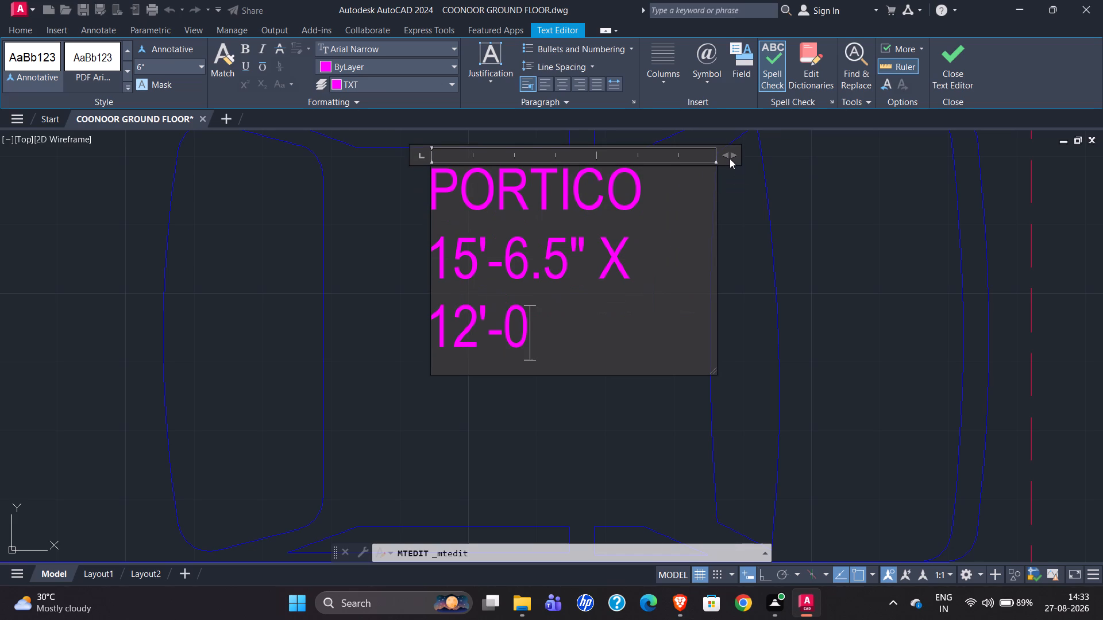
pyautogui.hotkey('shift', '"')
pyautogui.moveTo(731, 153); pyautogui.dragTo(807, 148)
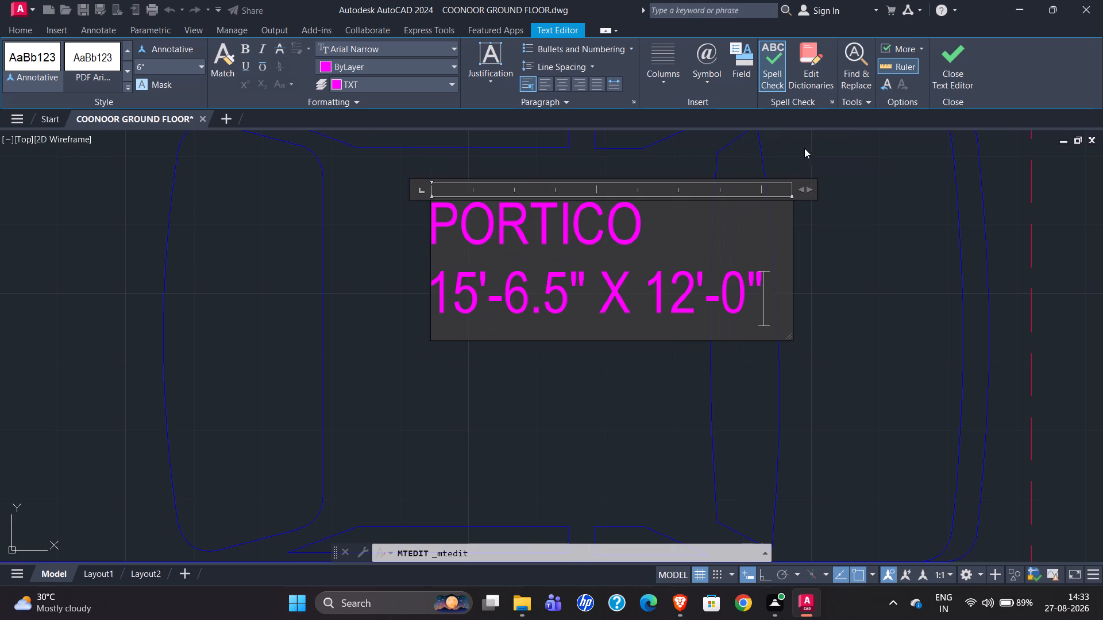
# Centre-align both lines of the PORTICO label and finish the text edit.
pyautogui.click(562, 85)
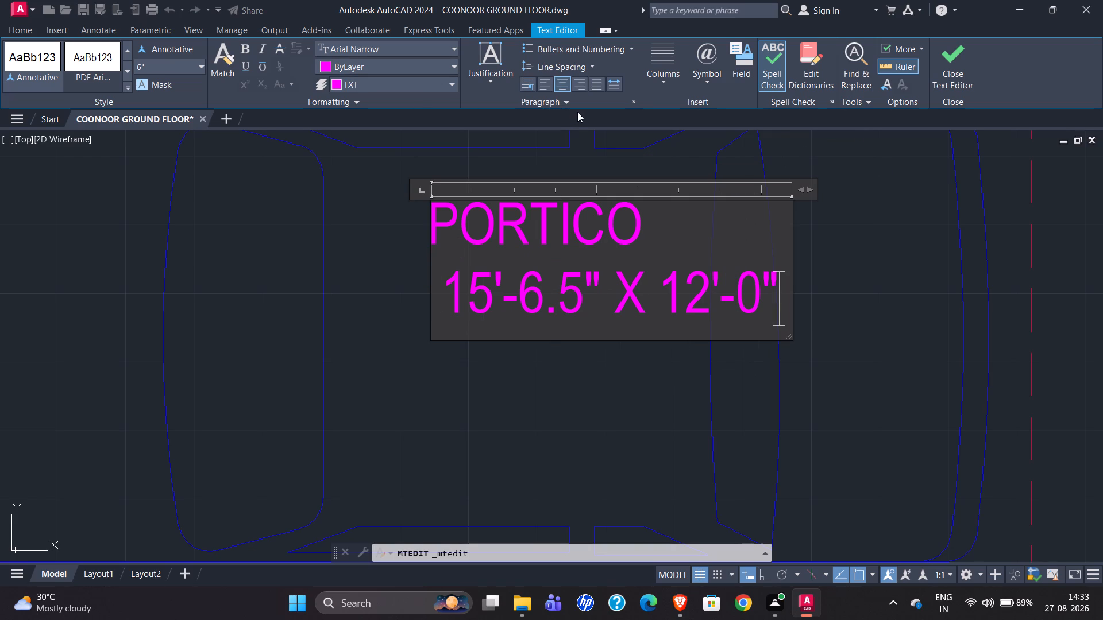
pyautogui.hotkey('ctrl', 'a')
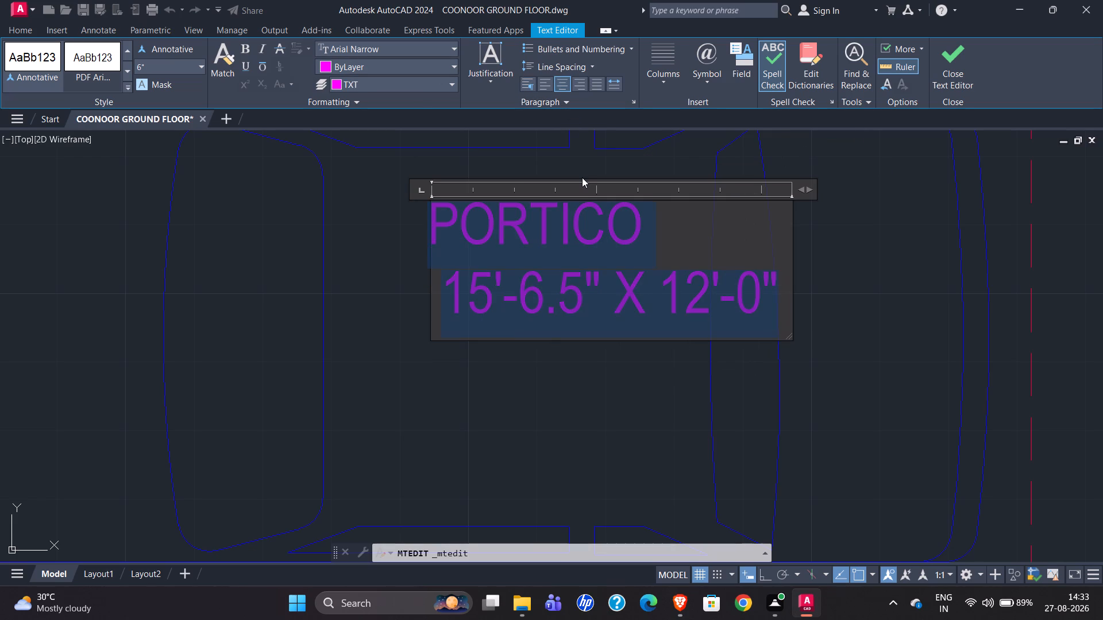
pyautogui.click(559, 85)
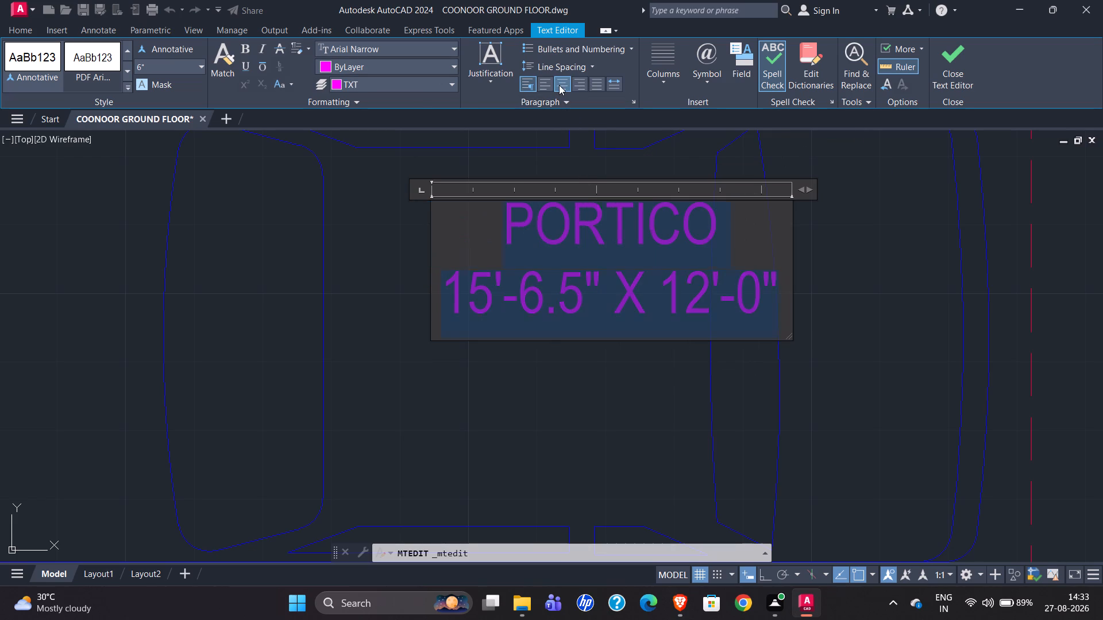
pyautogui.scroll(-1, 671, 171)
pyautogui.click(953, 59)
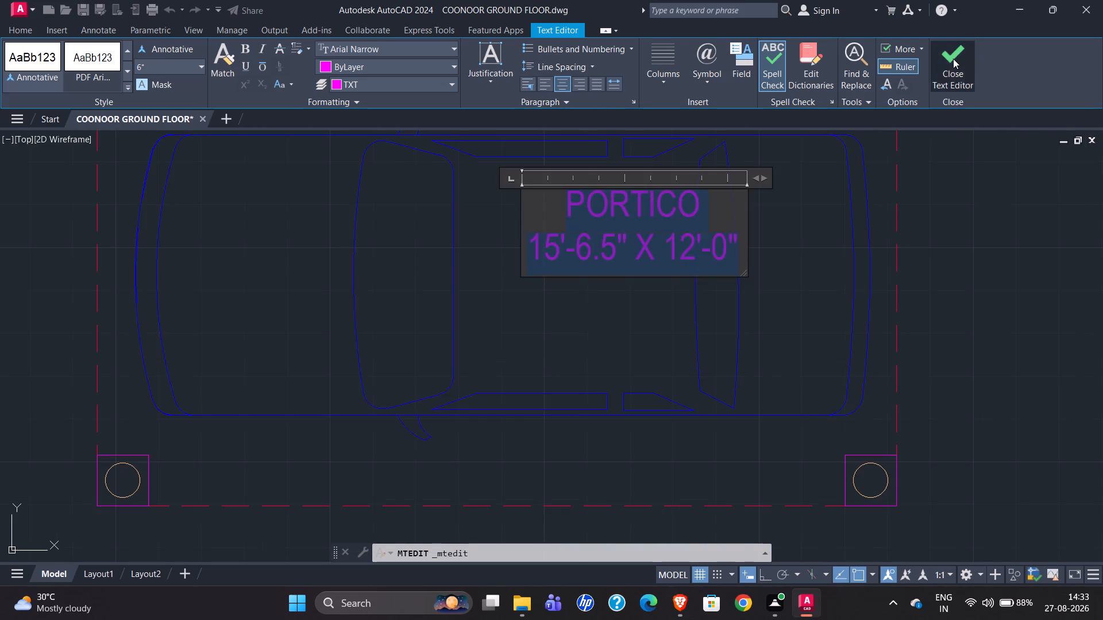
# Move the PORTICO label horizontally toward the middle of the car so it sits within the roof outline.
pyautogui.scroll(-1, 708, 235)
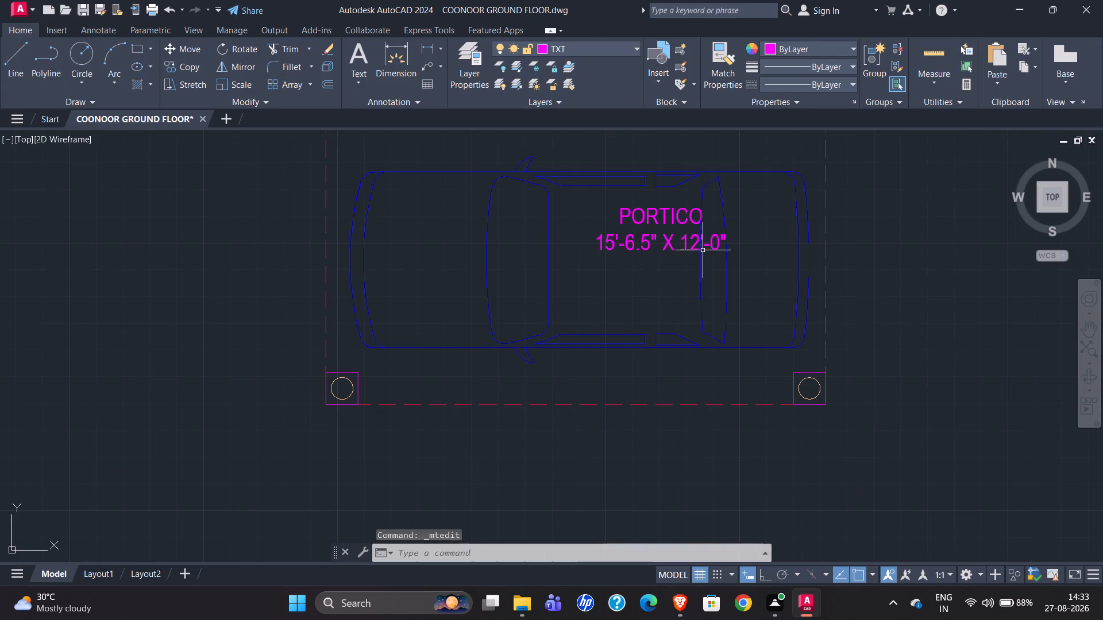
pyautogui.click(620, 212)
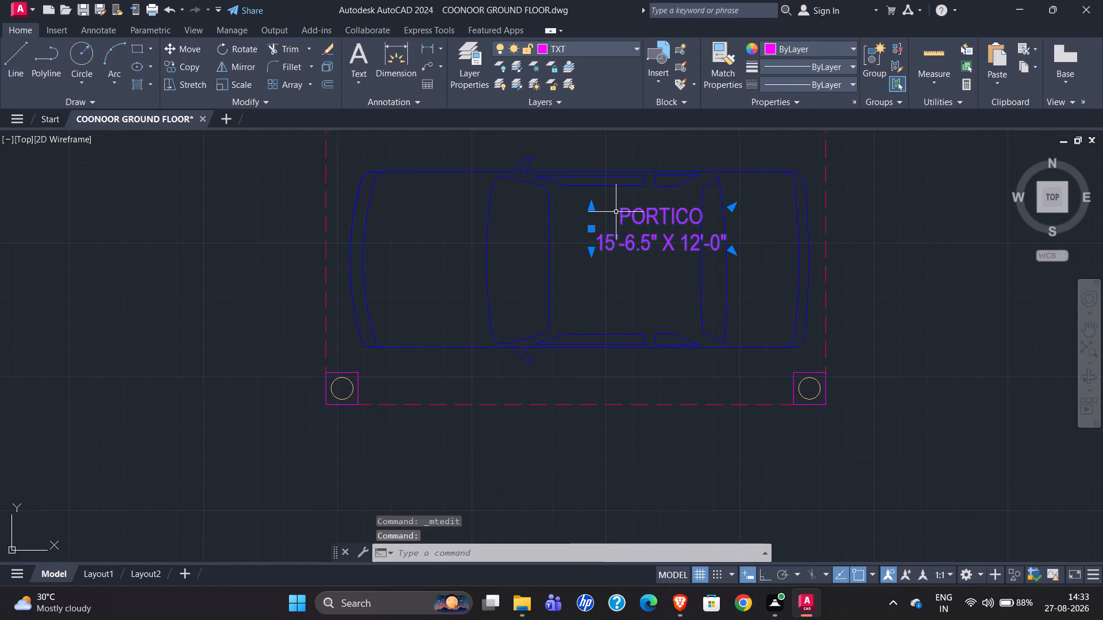
pyautogui.press('m')
pyautogui.press('Return')
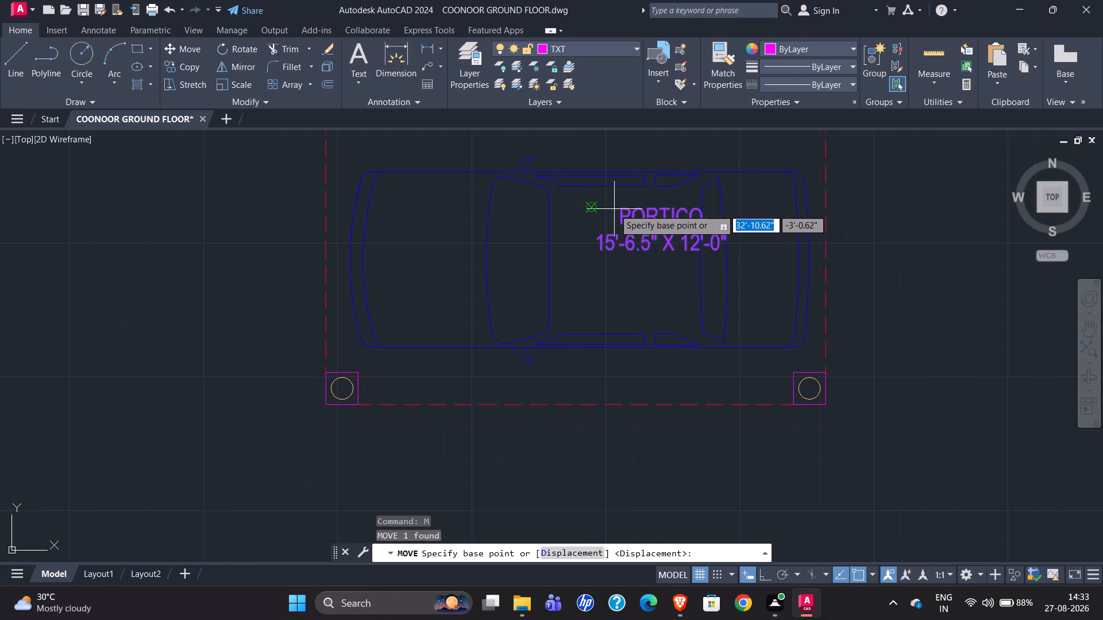
pyautogui.click(616, 209)
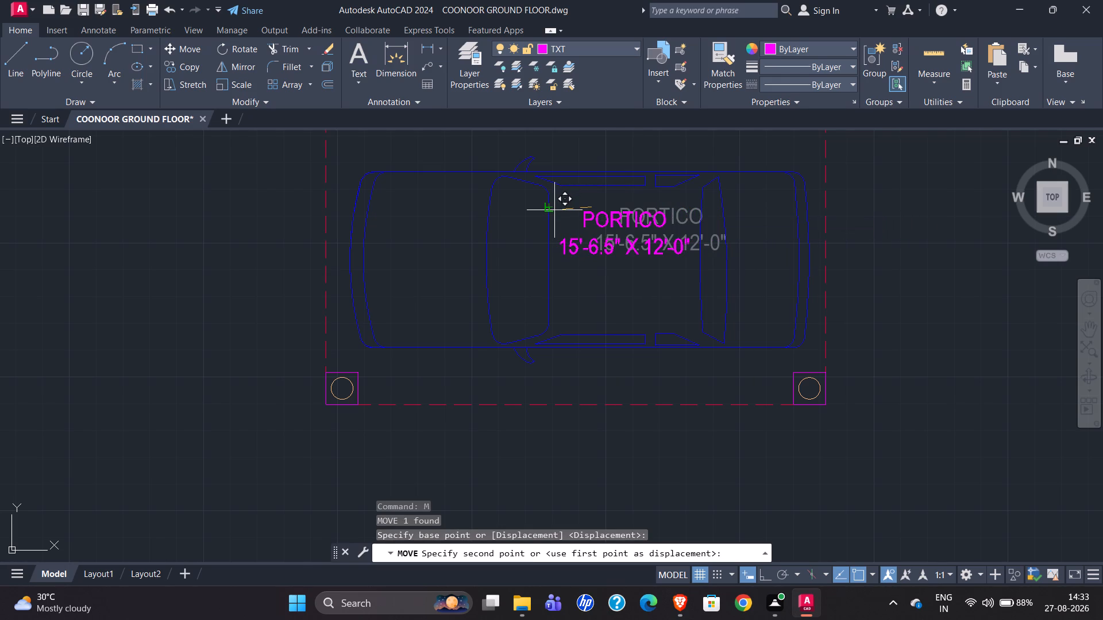
pyautogui.click(554, 210)
# Check the portico label placement and compare the whole redrawn plan with the reference sheet's wall fills.
pyautogui.scroll(2, 603, 230)
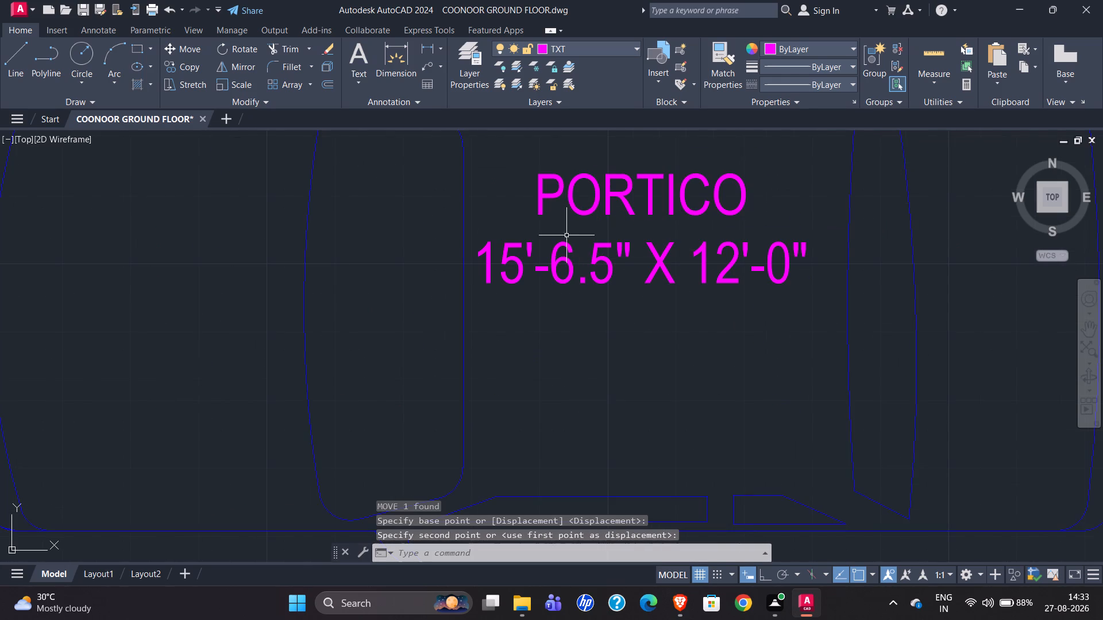
pyautogui.scroll(-3, 549, 240)
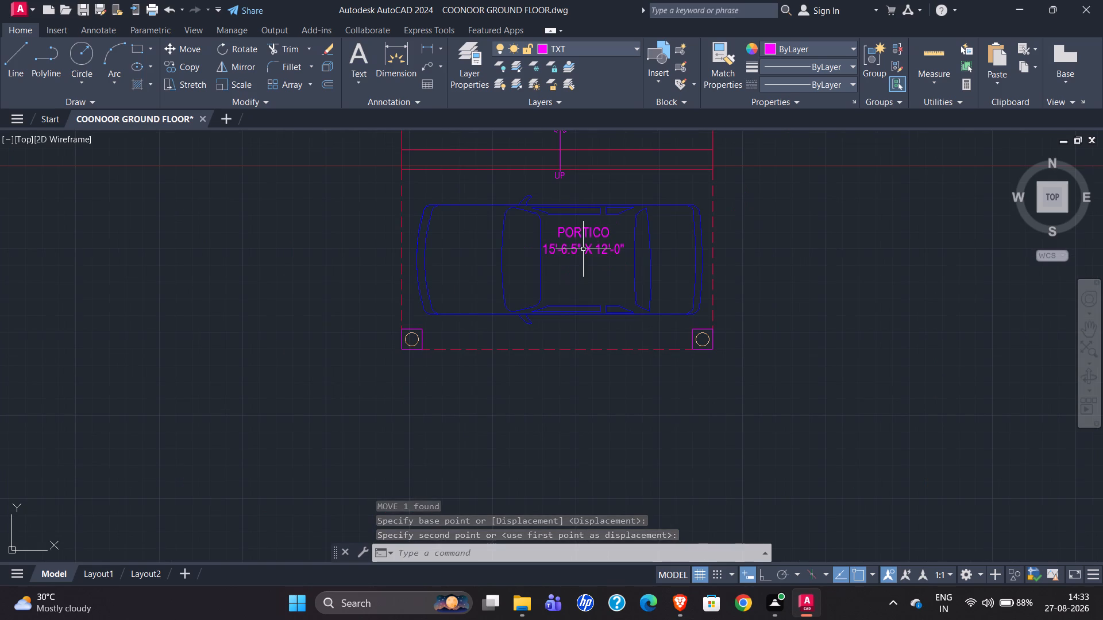
pyautogui.scroll(2, 451, 189)
pyautogui.scroll(-2, 388, 211)
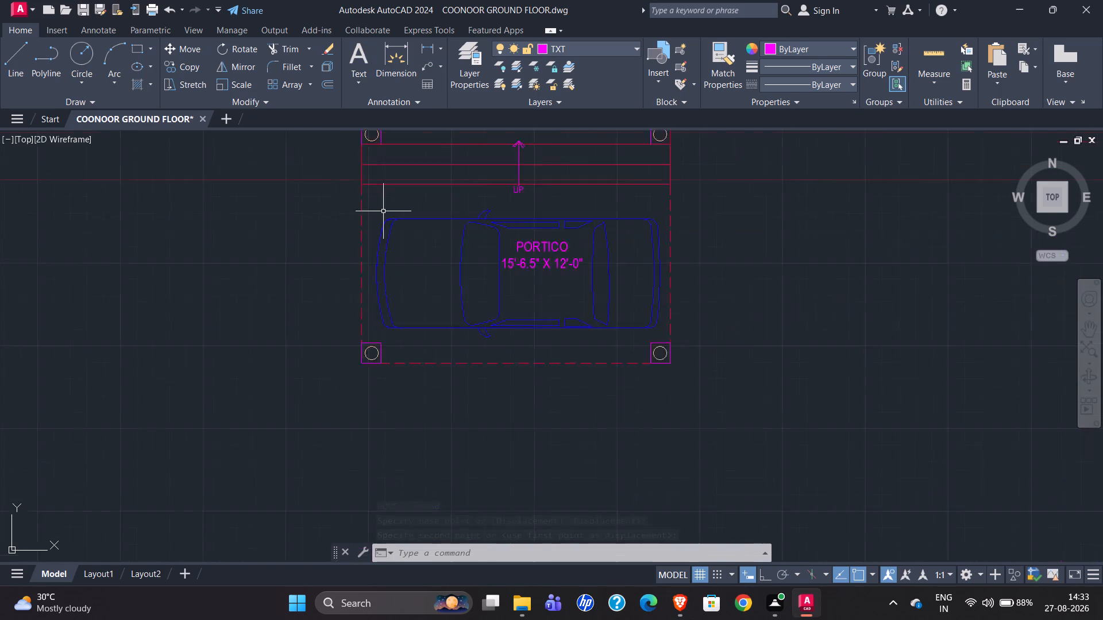
pyautogui.scroll(-1, 383, 211)
pyautogui.scroll(3, 367, 206)
pyautogui.scroll(-6, 367, 205)
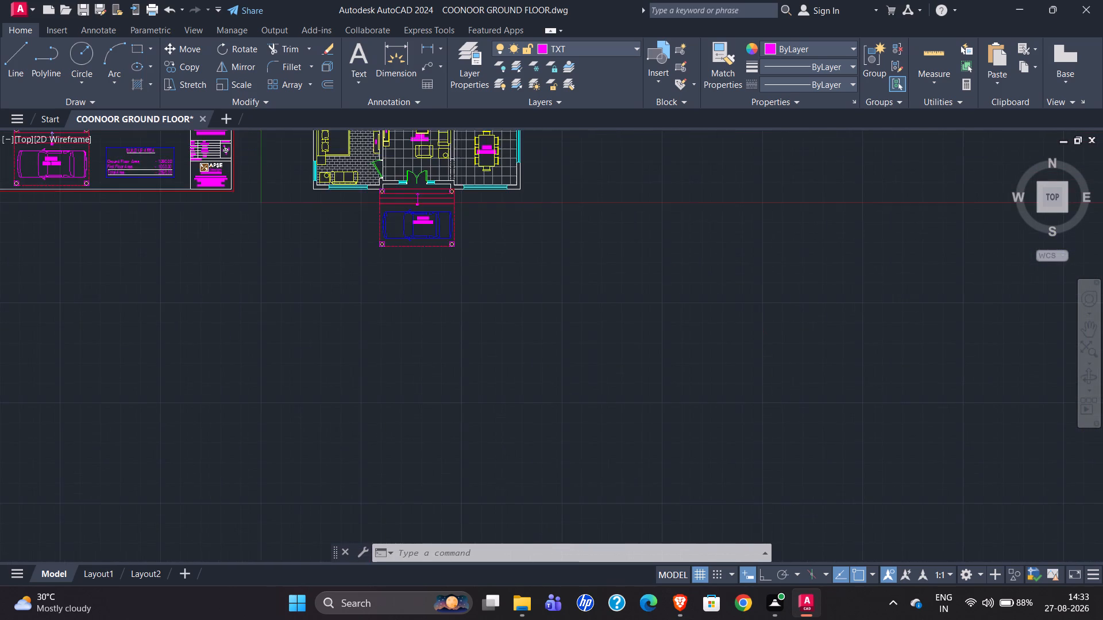
pyautogui.scroll(5, 230, 162)
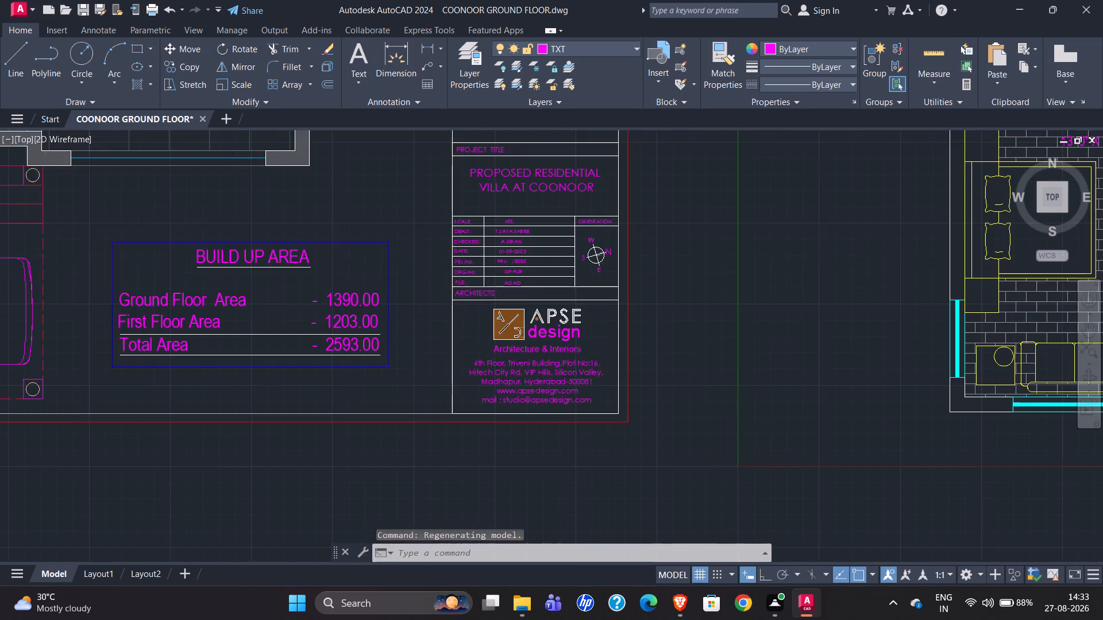
pyautogui.scroll(-4, 276, 287)
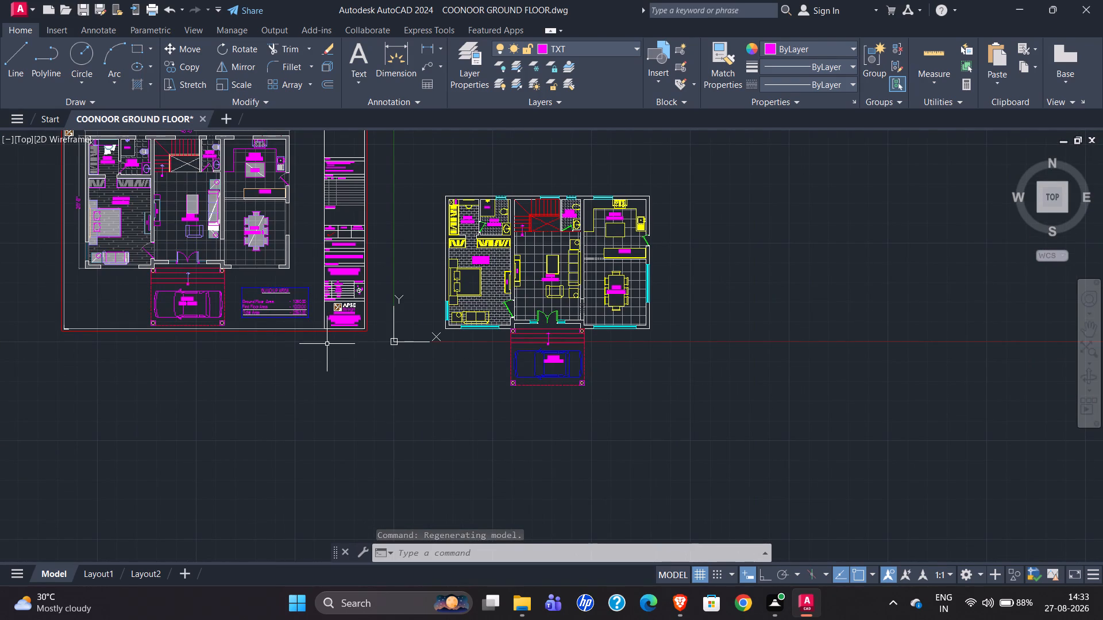
pyautogui.scroll(2, 553, 325)
pyautogui.scroll(-1, 474, 378)
pyautogui.scroll(-1, 375, 405)
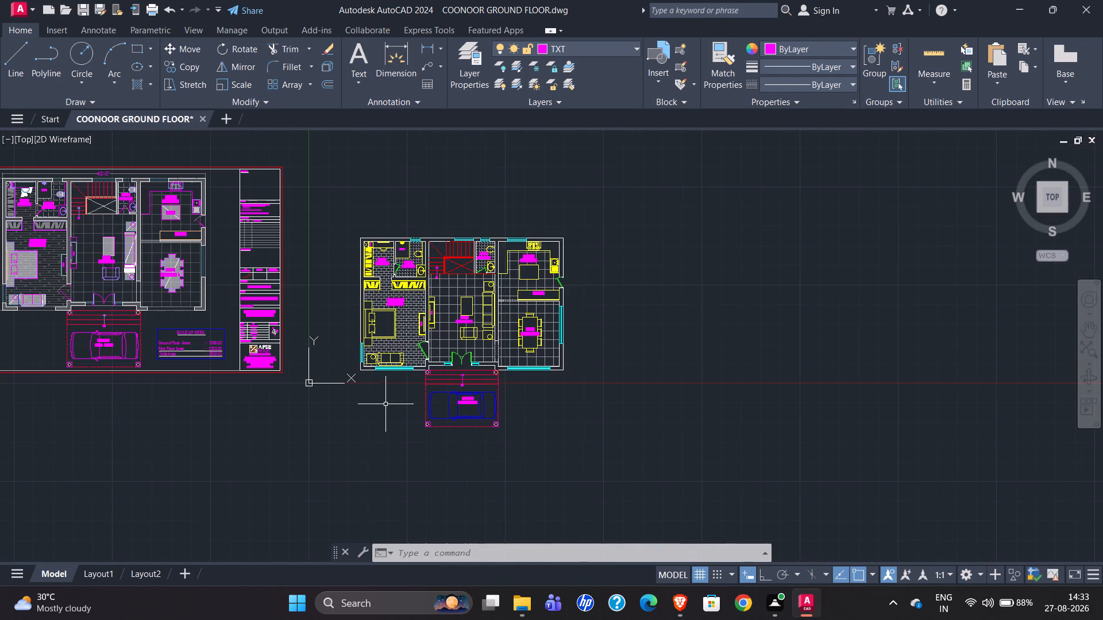
pyautogui.scroll(2, 317, 216)
pyautogui.scroll(-1, 472, 180)
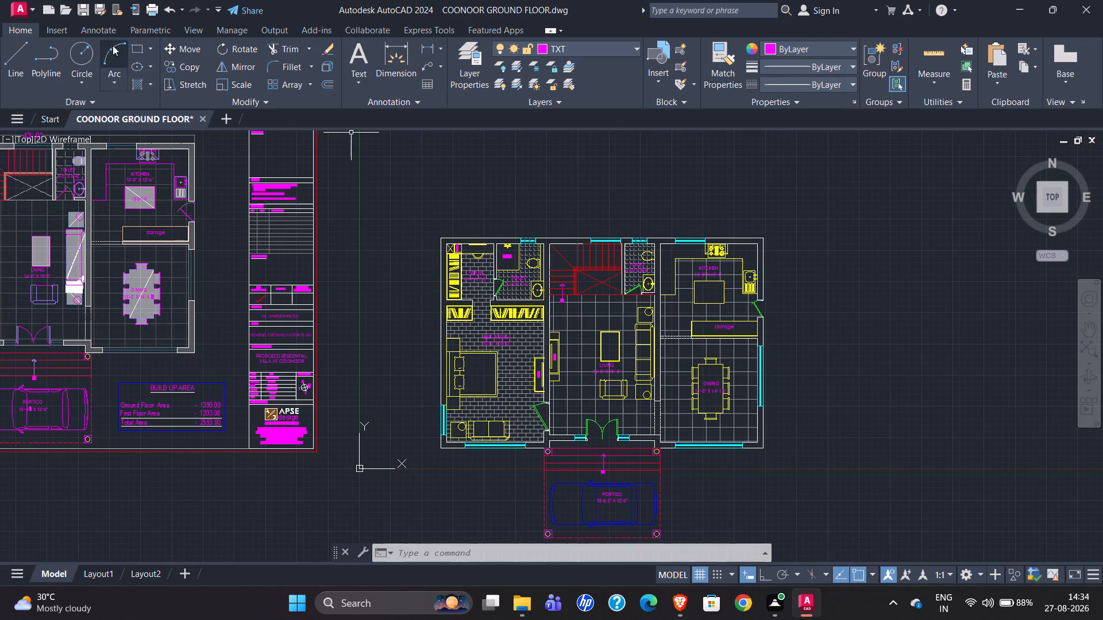
# Start a Solid hatch in colour 99,100,102 and fill the outer wall around the dressing room and shower corner.
pyautogui.click(137, 85)
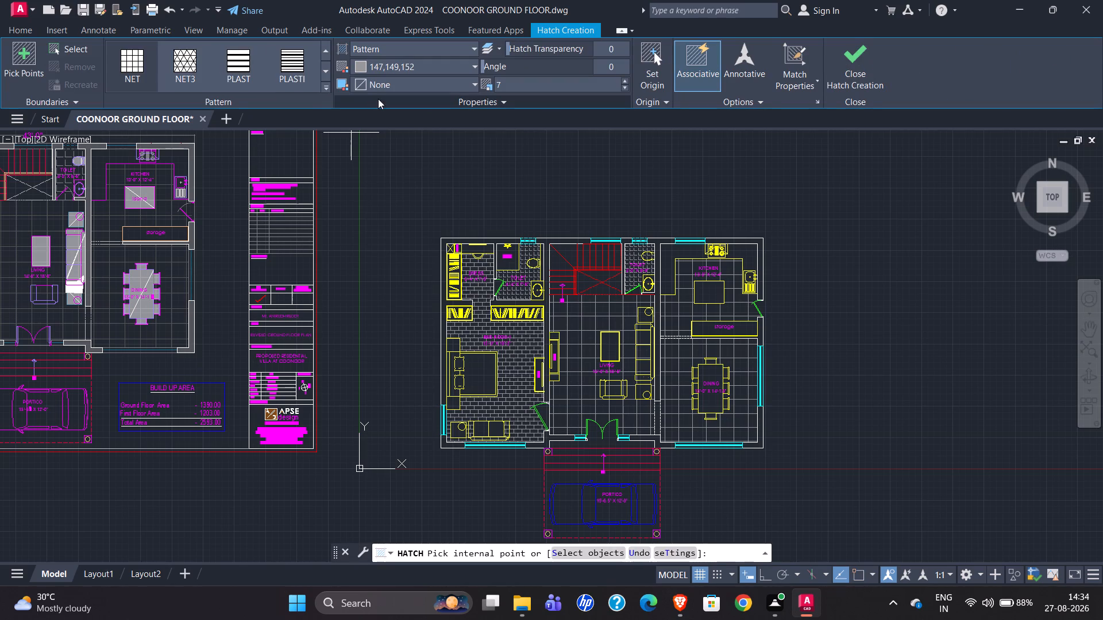
pyautogui.click(396, 69)
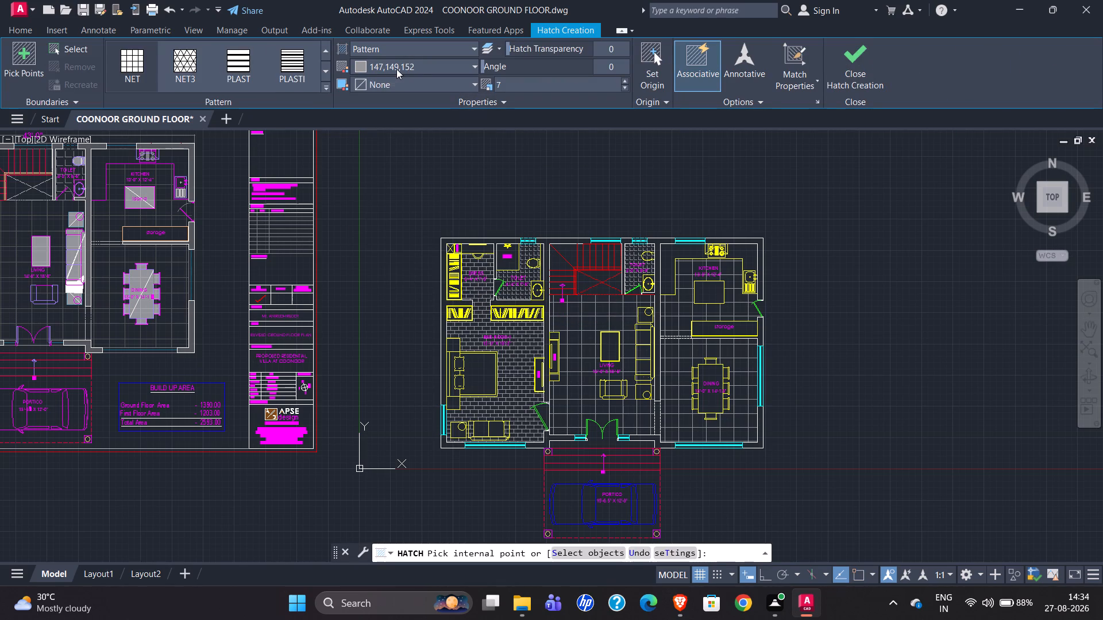
pyautogui.click(358, 146)
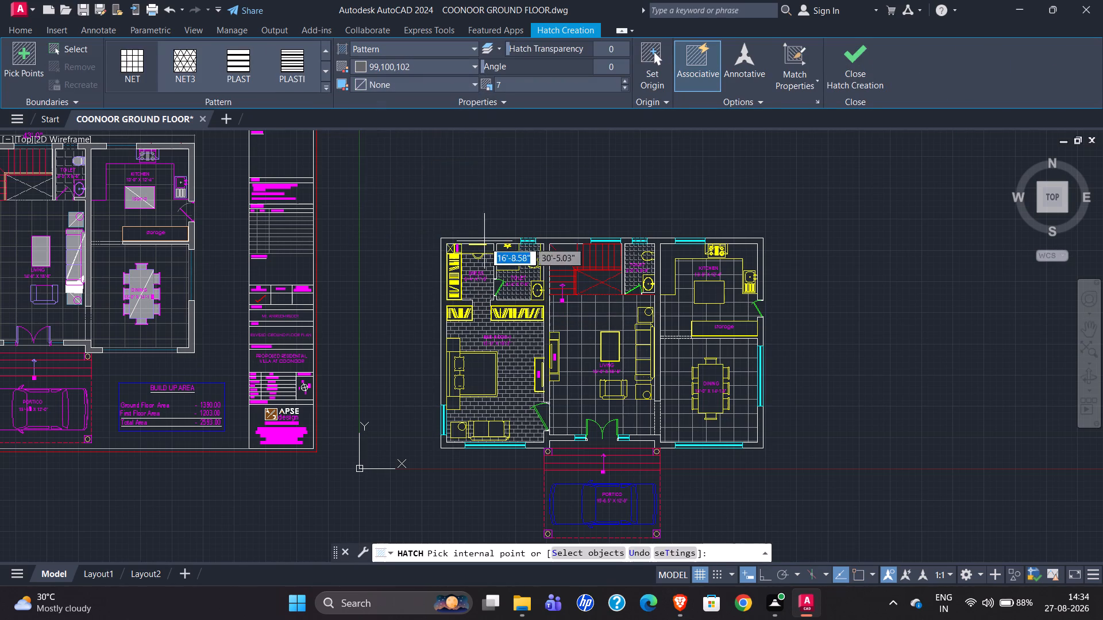
pyautogui.scroll(2, 466, 250)
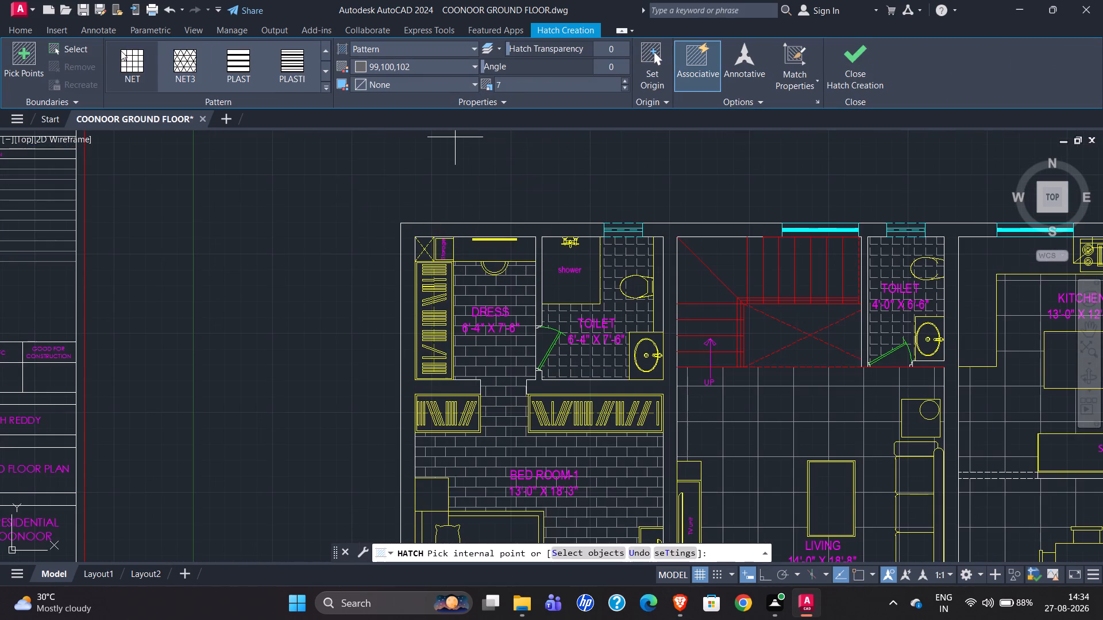
pyautogui.scroll(4, 240, 63)
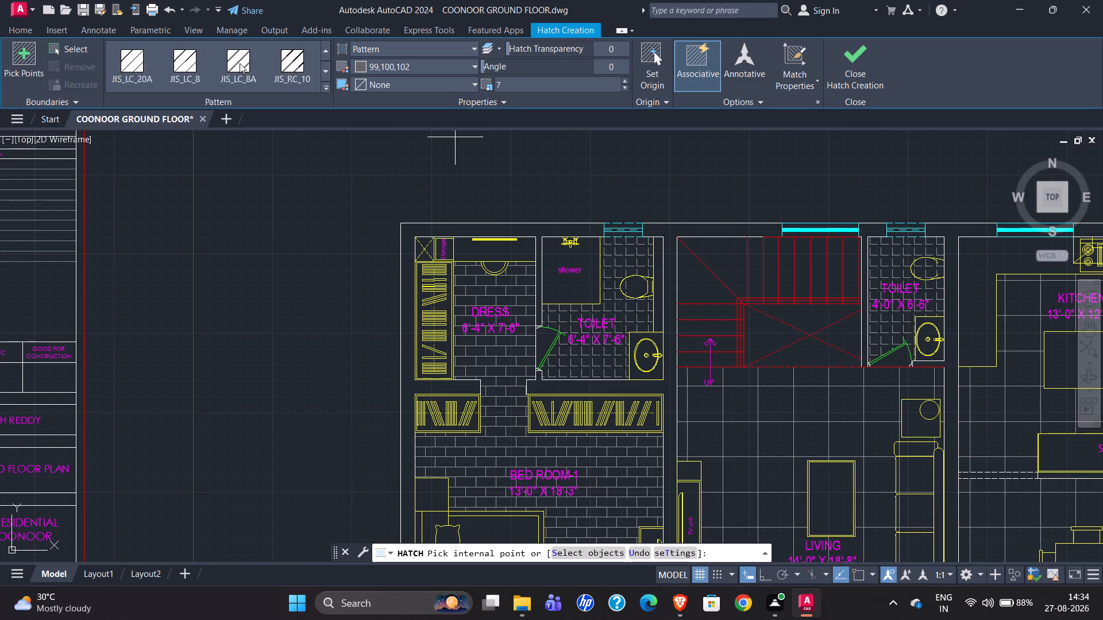
pyautogui.scroll(9, 240, 63)
pyautogui.scroll(14, 156, 59)
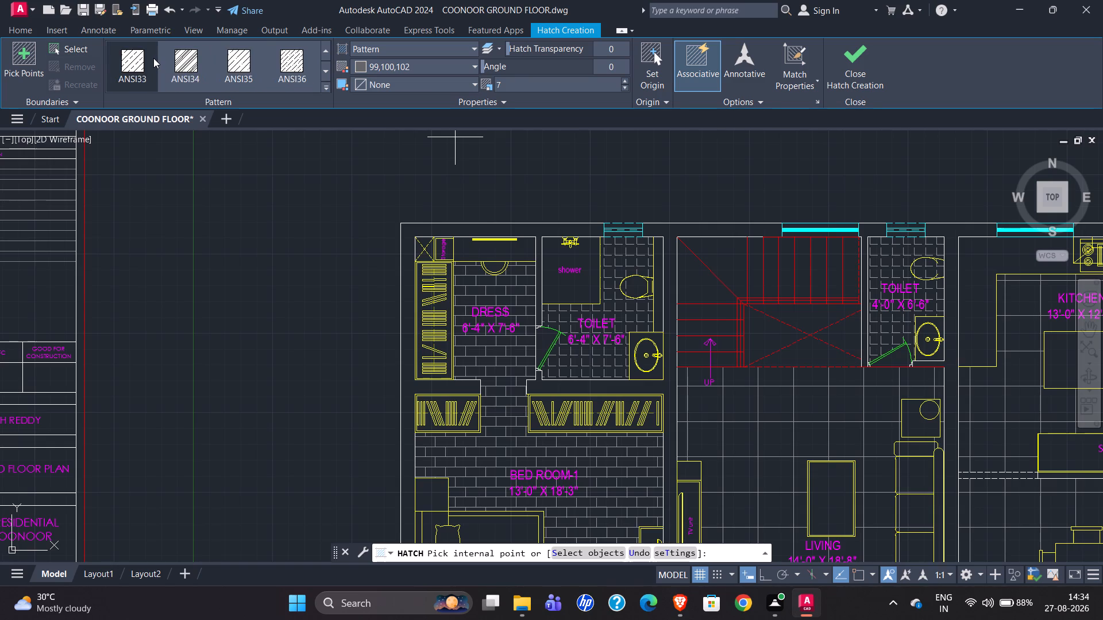
pyautogui.scroll(7, 153, 58)
pyautogui.click(132, 61)
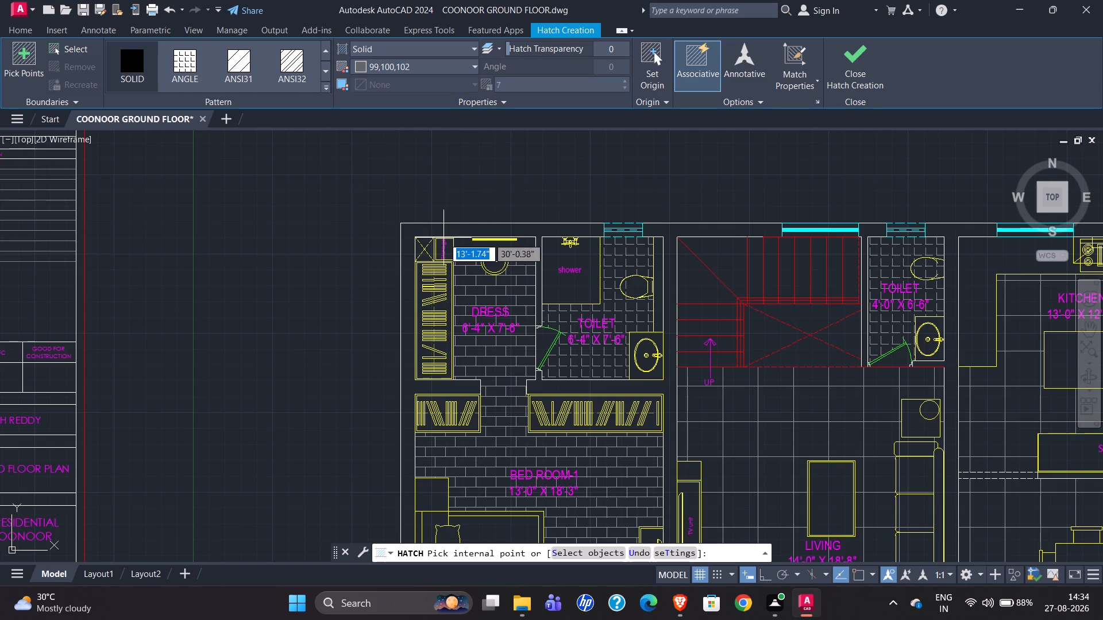
pyautogui.click(440, 228)
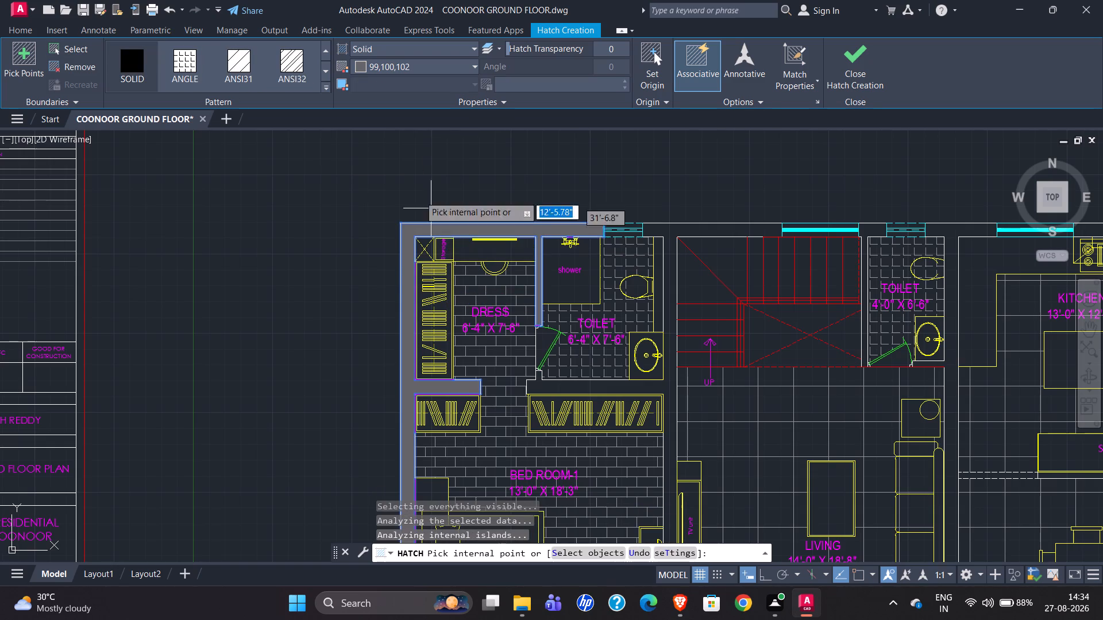
# Extend the solid hatch to the front wall segments and corners, and the outer walls beside the dining room, storage and kitchen.
pyautogui.scroll(-2, 375, 160)
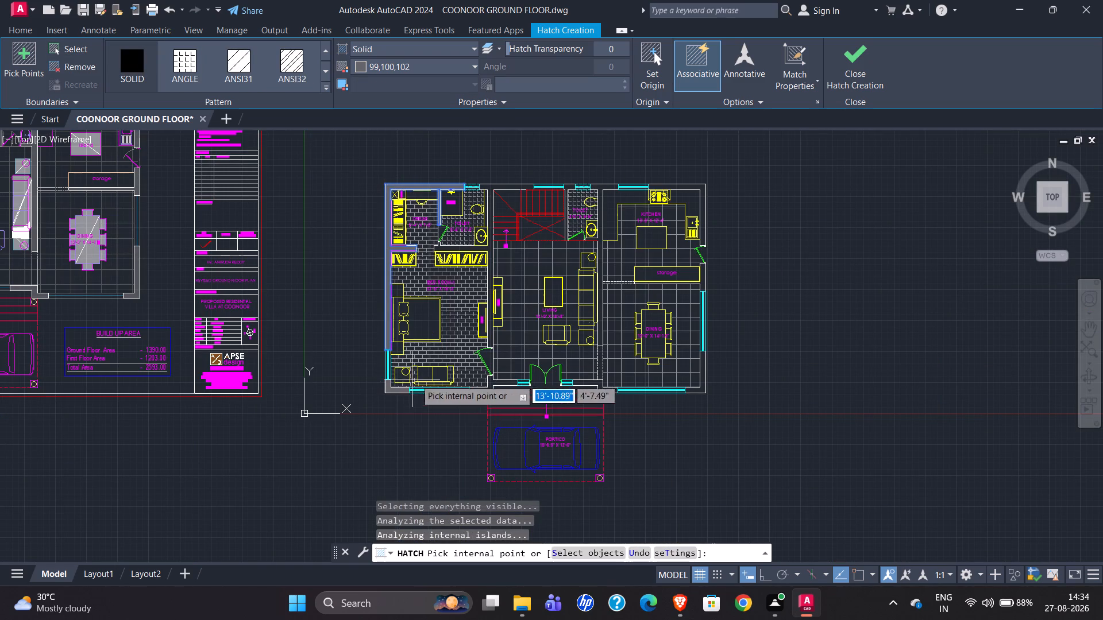
pyautogui.click(388, 392)
pyautogui.click(480, 391)
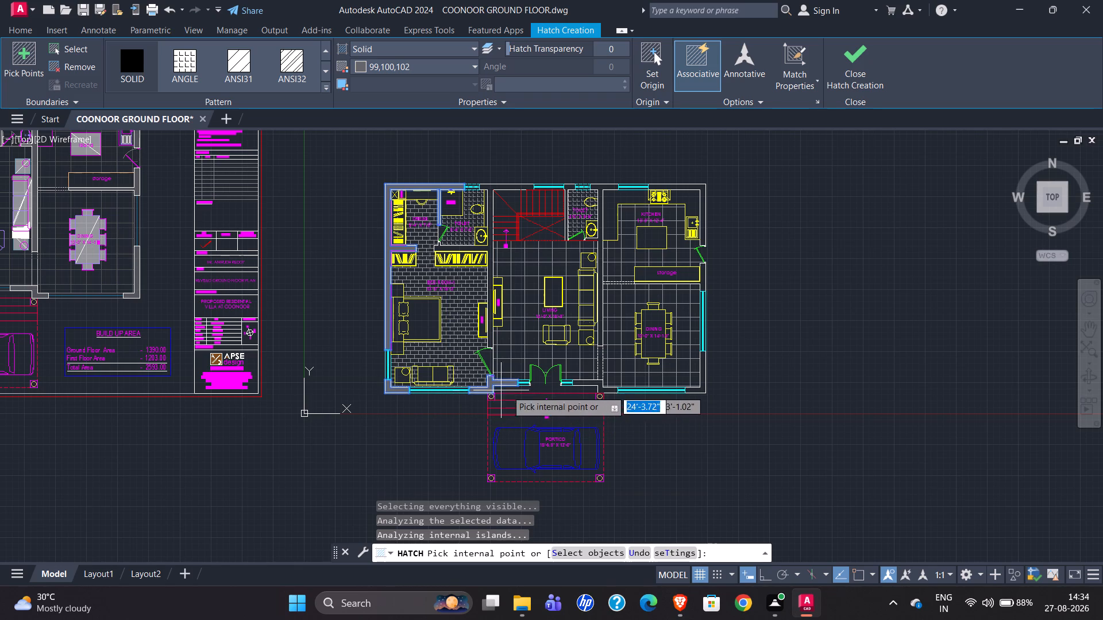
pyautogui.click(592, 383)
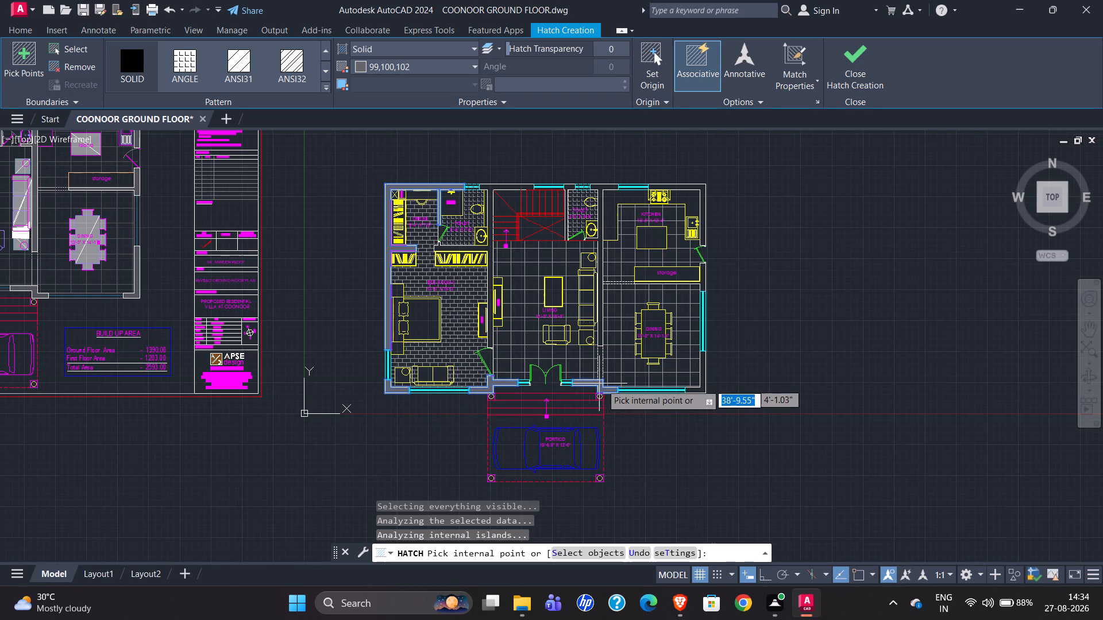
pyautogui.click(702, 389)
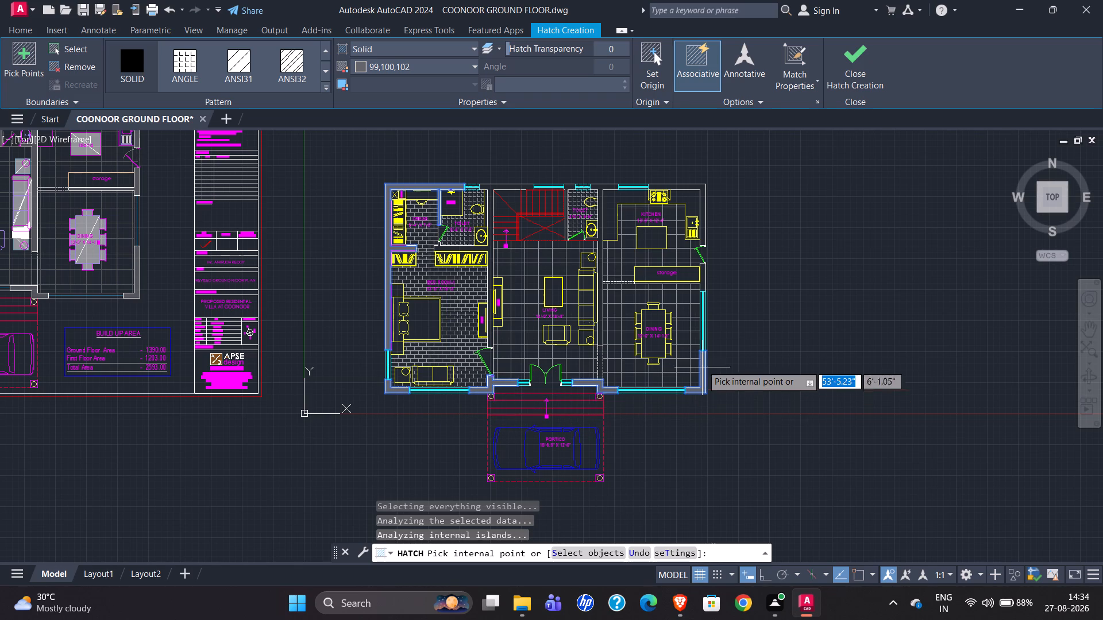
pyautogui.click(704, 279)
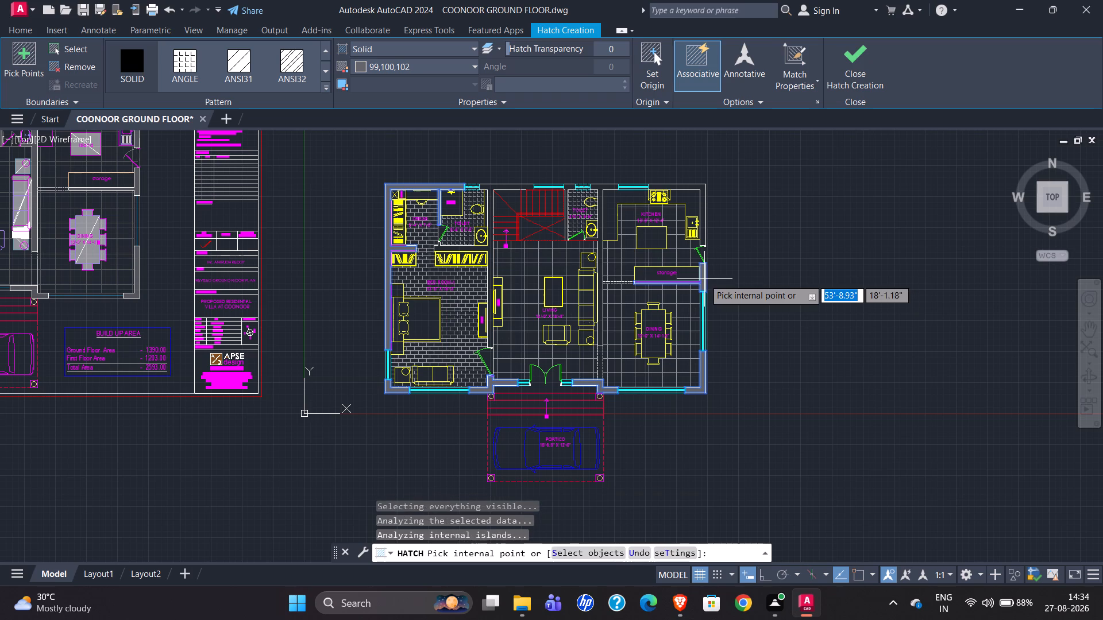
pyautogui.click(704, 231)
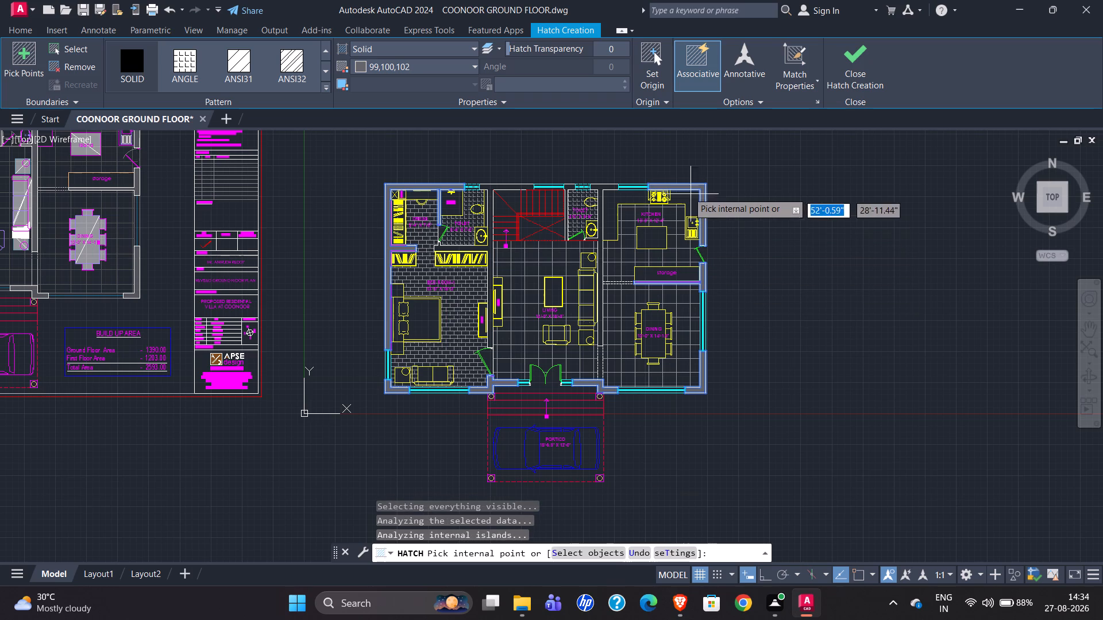
# Fill the walls between living and kitchen, staircase and toilet, and bedroom and living, and finish the solid wall hatch.
pyautogui.click(600, 189)
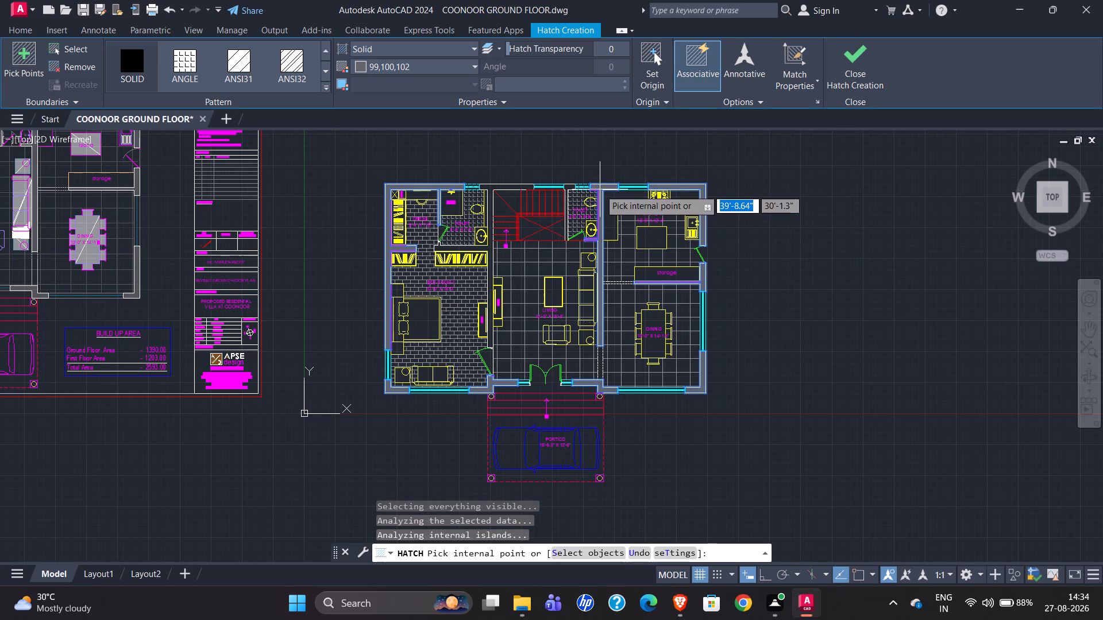
pyautogui.click(570, 187)
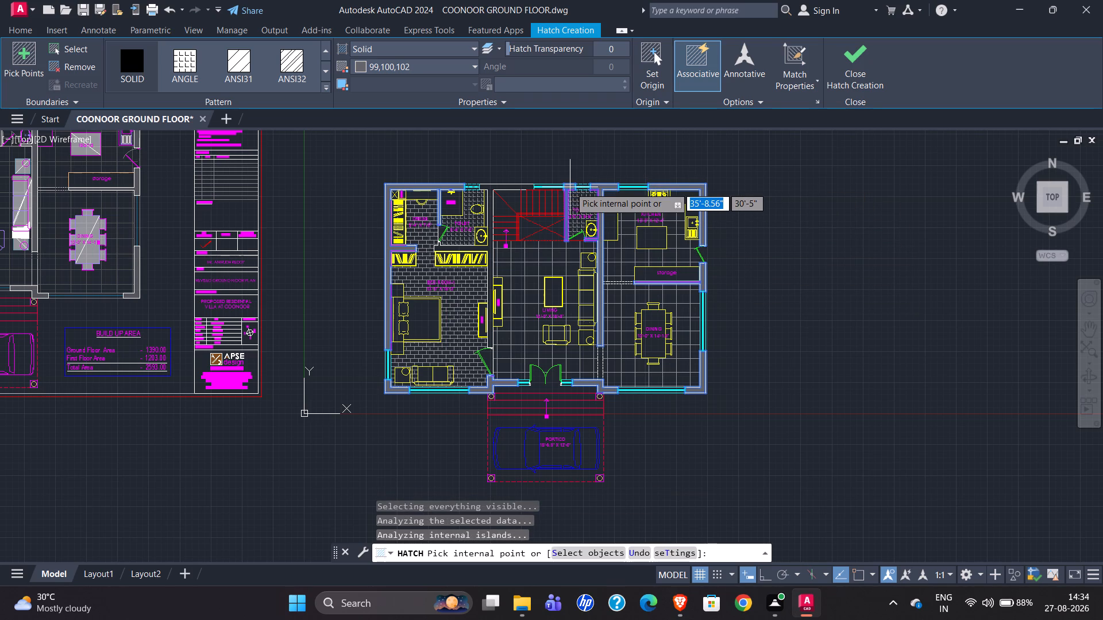
pyautogui.click(501, 187)
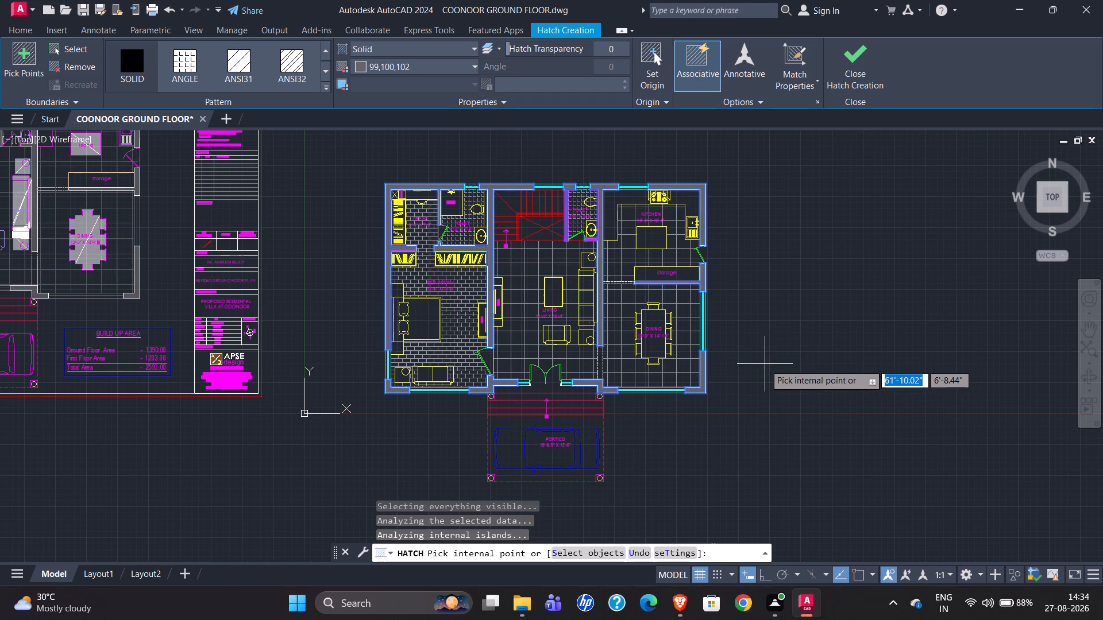
pyautogui.click(850, 64)
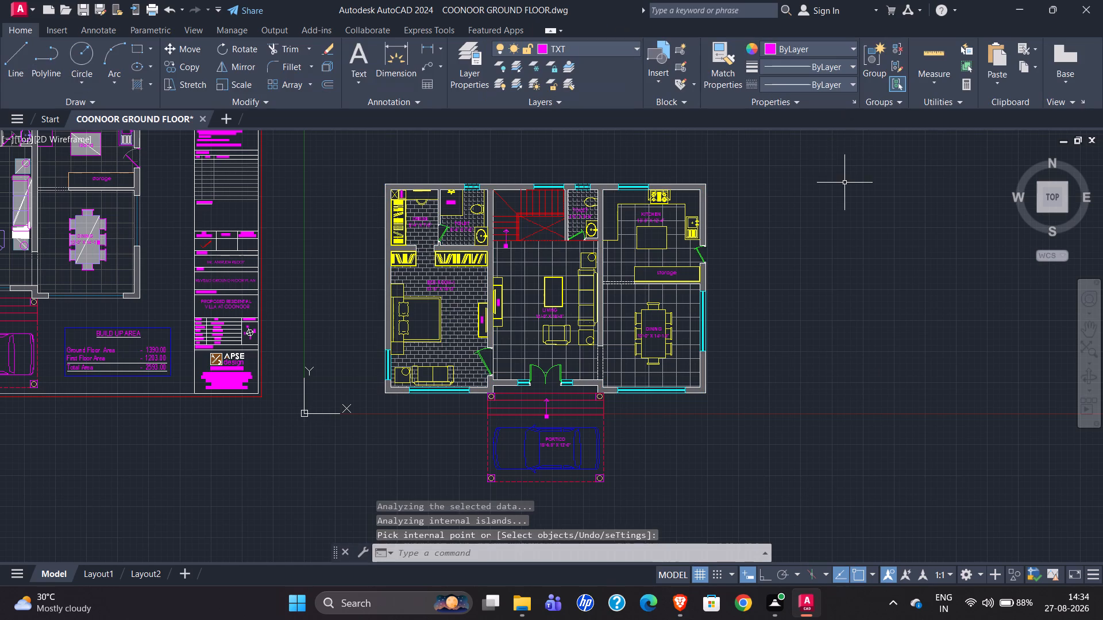
pyautogui.scroll(2, 520, 403)
pyautogui.scroll(-1, 531, 299)
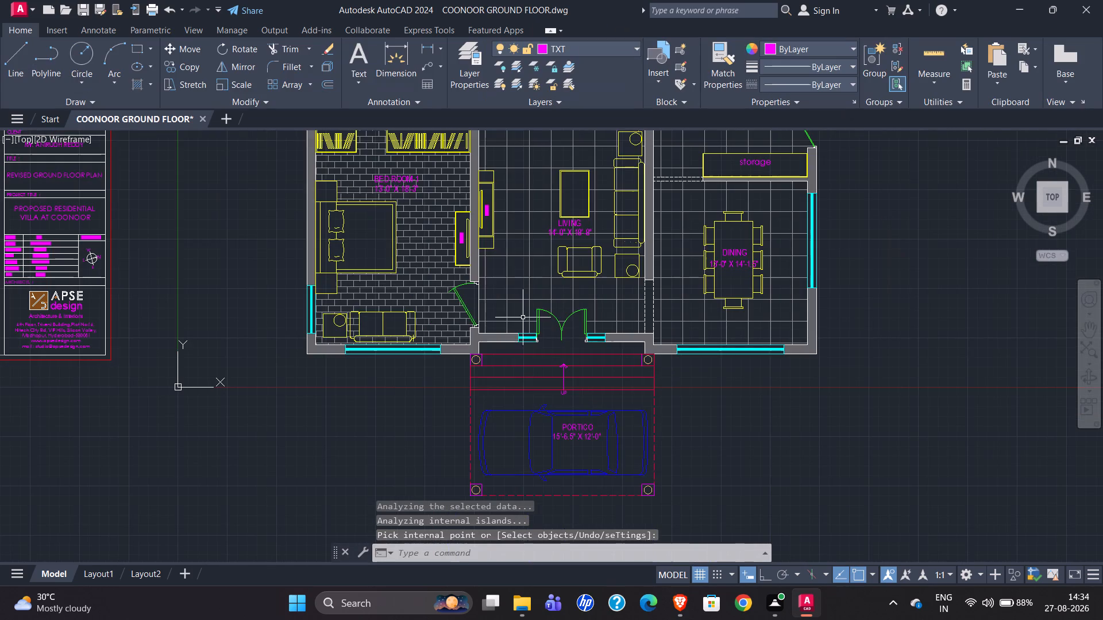
# Compare the redrawn ground floor plan's walls, hatches, furniture and room labels with the reference sheet, including the portico.
pyautogui.scroll(-2, 533, 355)
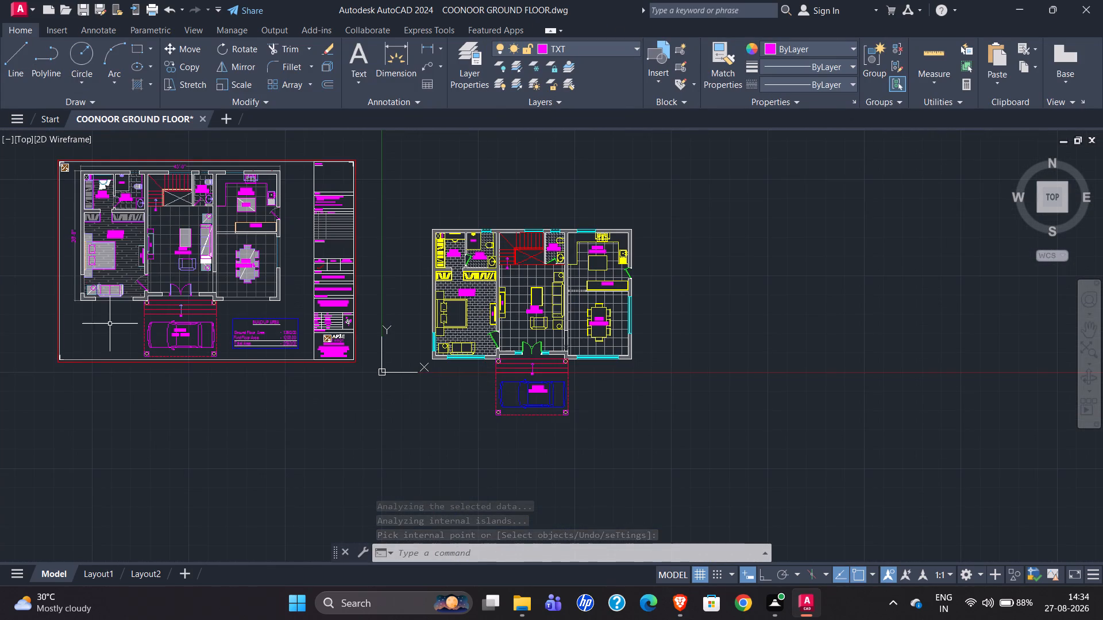
pyautogui.scroll(5, 107, 322)
pyautogui.scroll(-4, 244, 303)
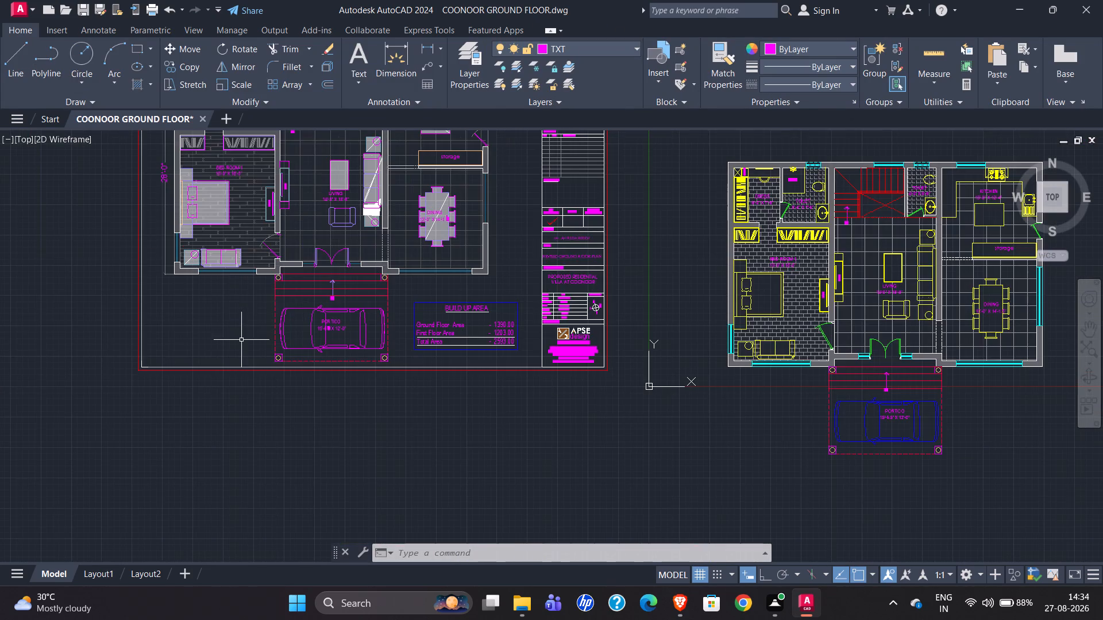
pyautogui.scroll(-1, 234, 394)
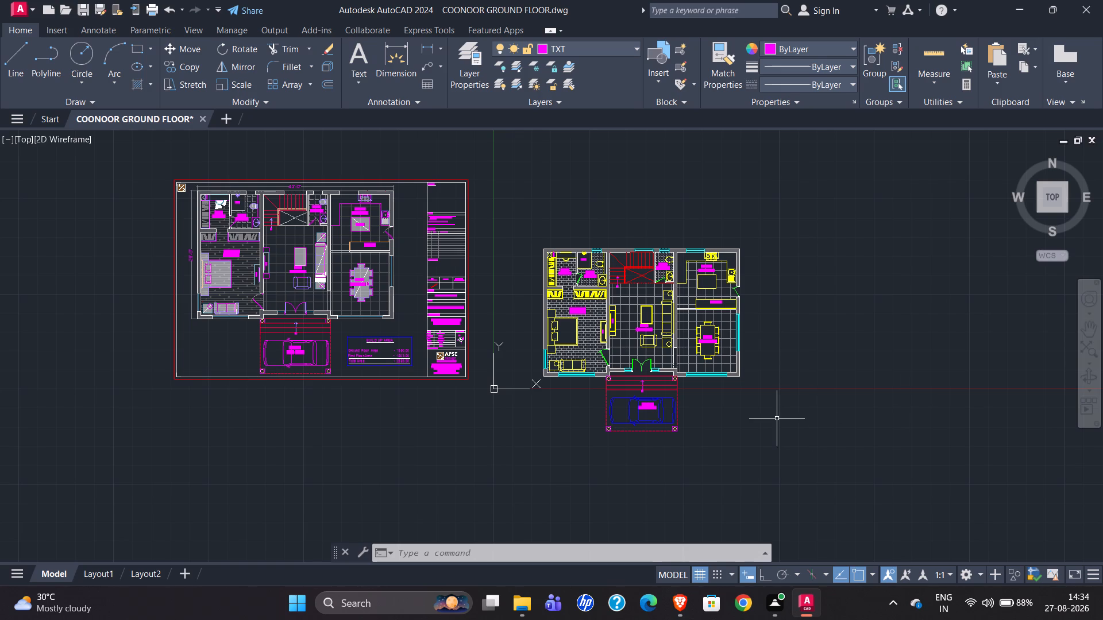
pyautogui.scroll(4, 635, 408)
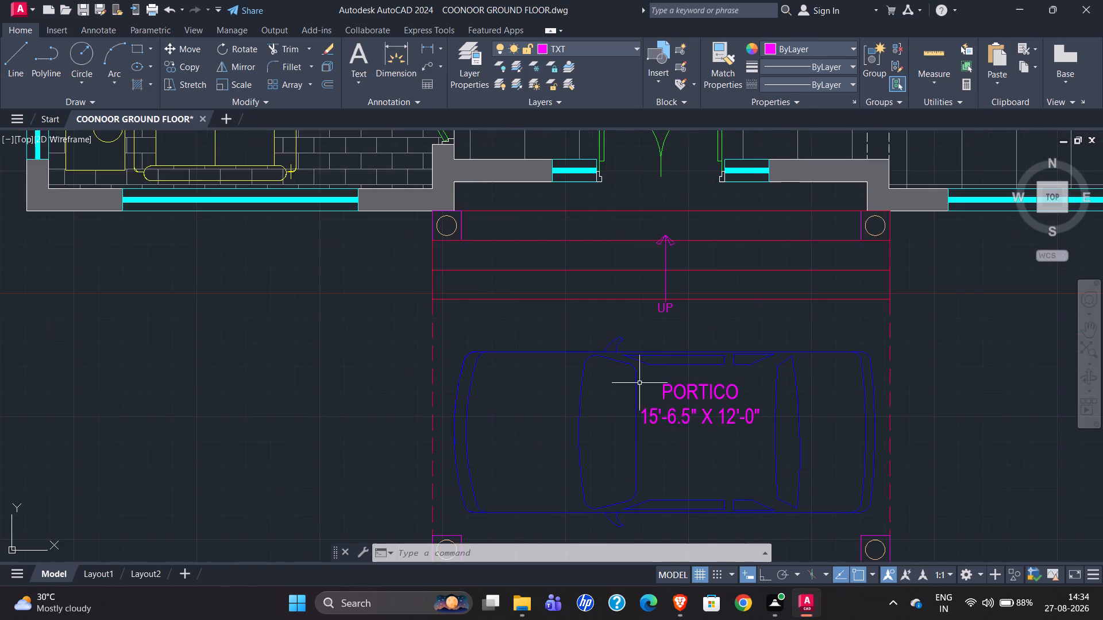
pyautogui.scroll(-3, 610, 355)
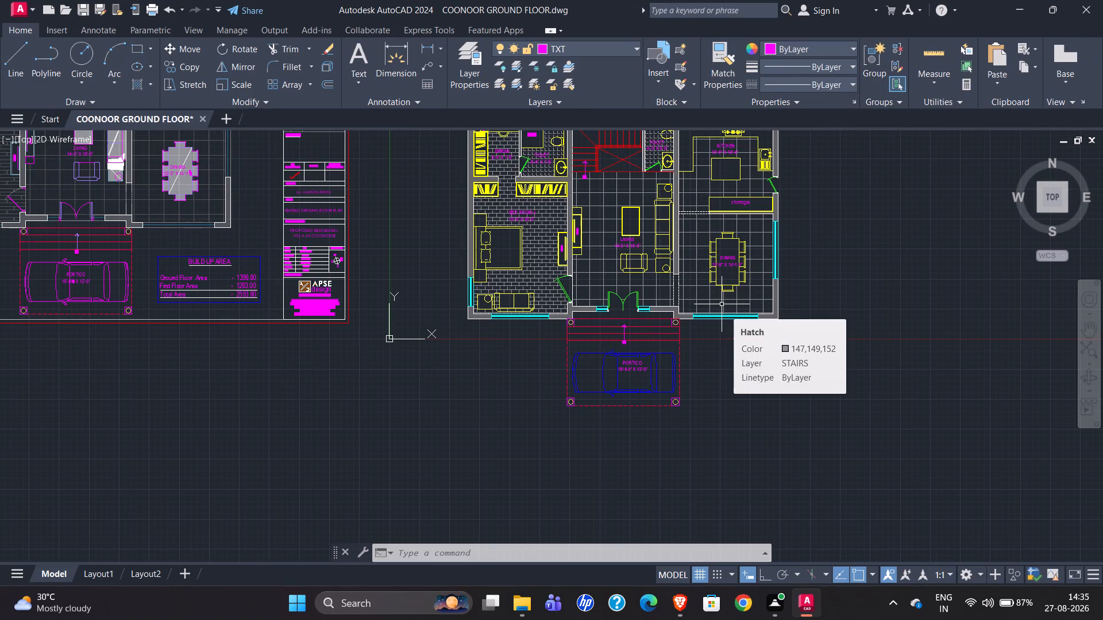
pyautogui.scroll(-1, 592, 377)
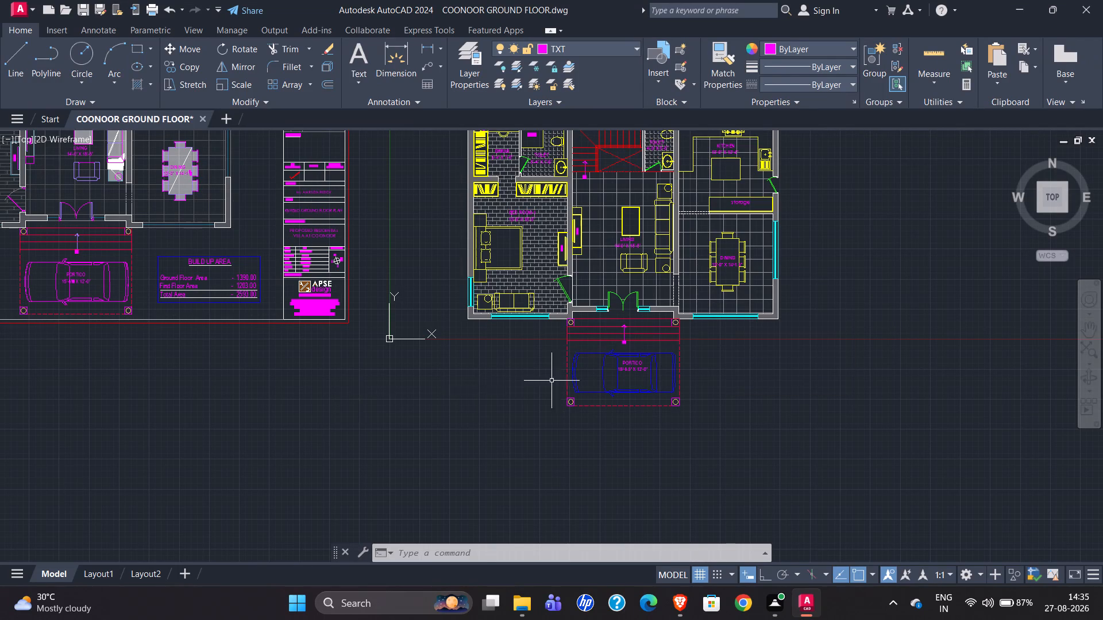
pyautogui.scroll(2, 734, 346)
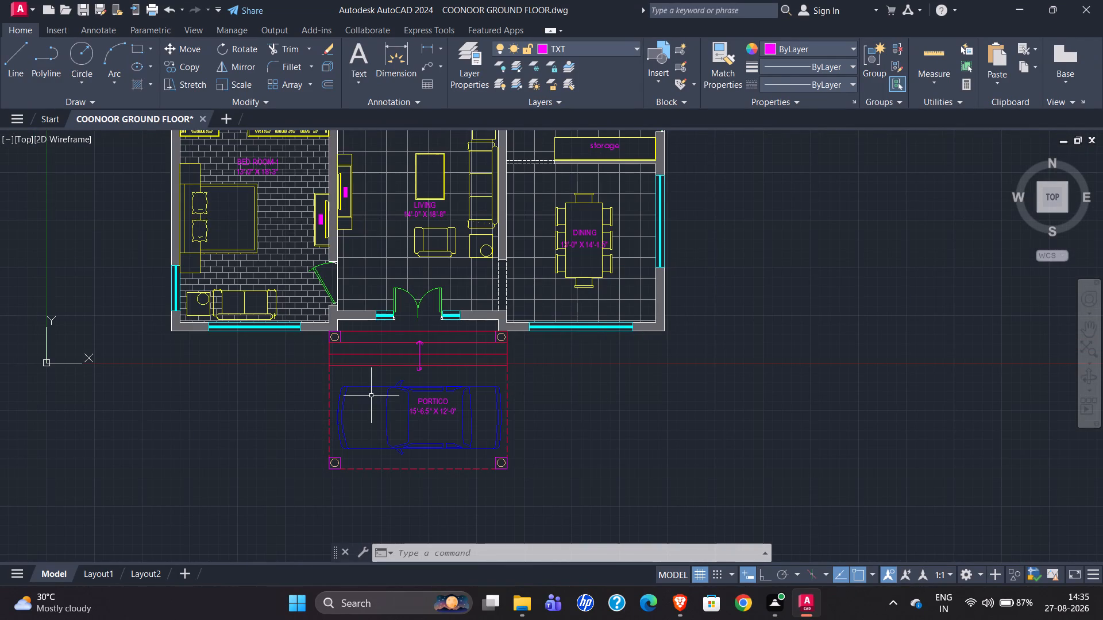
pyautogui.scroll(3, 318, 366)
pyautogui.scroll(-4, 541, 333)
pyautogui.scroll(-1, 302, 314)
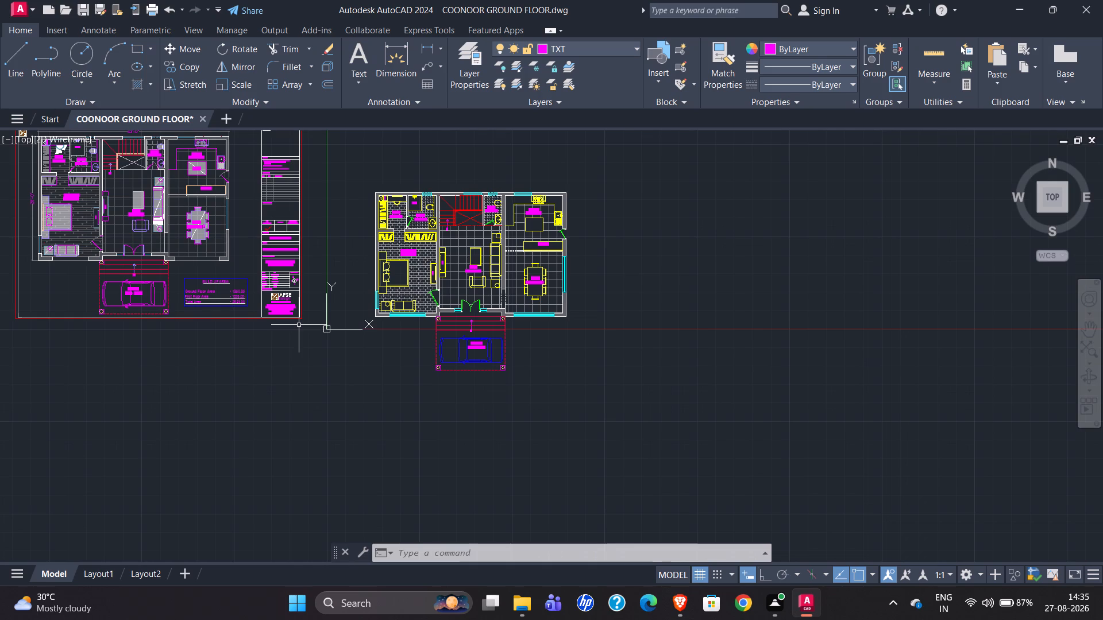
pyautogui.scroll(-1, 408, 241)
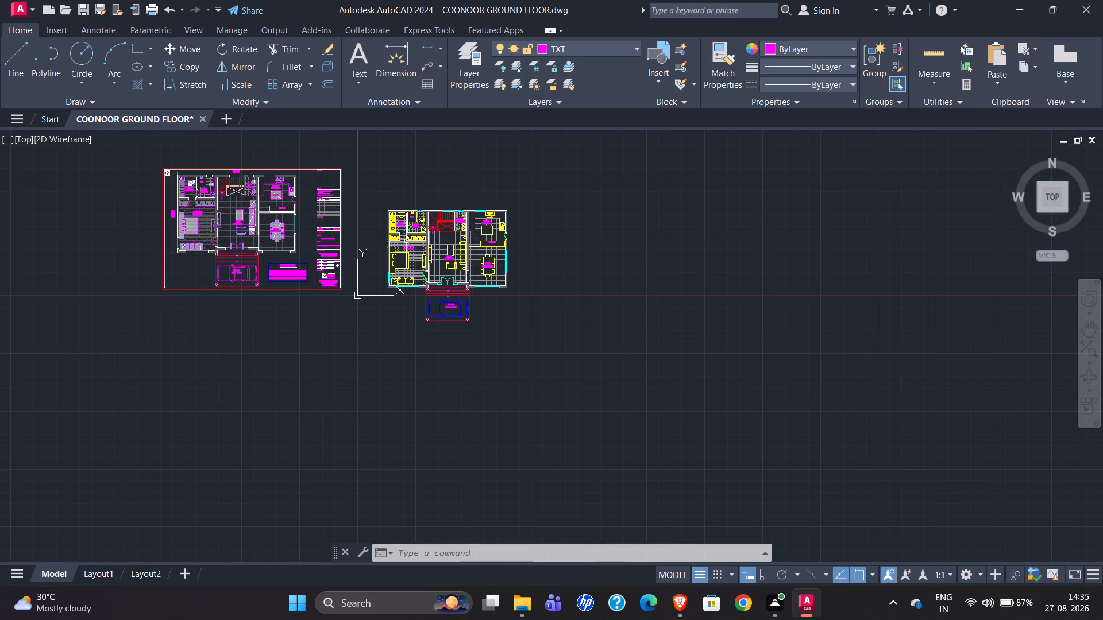
pyautogui.scroll(3, 348, 217)
pyautogui.scroll(-1, 399, 213)
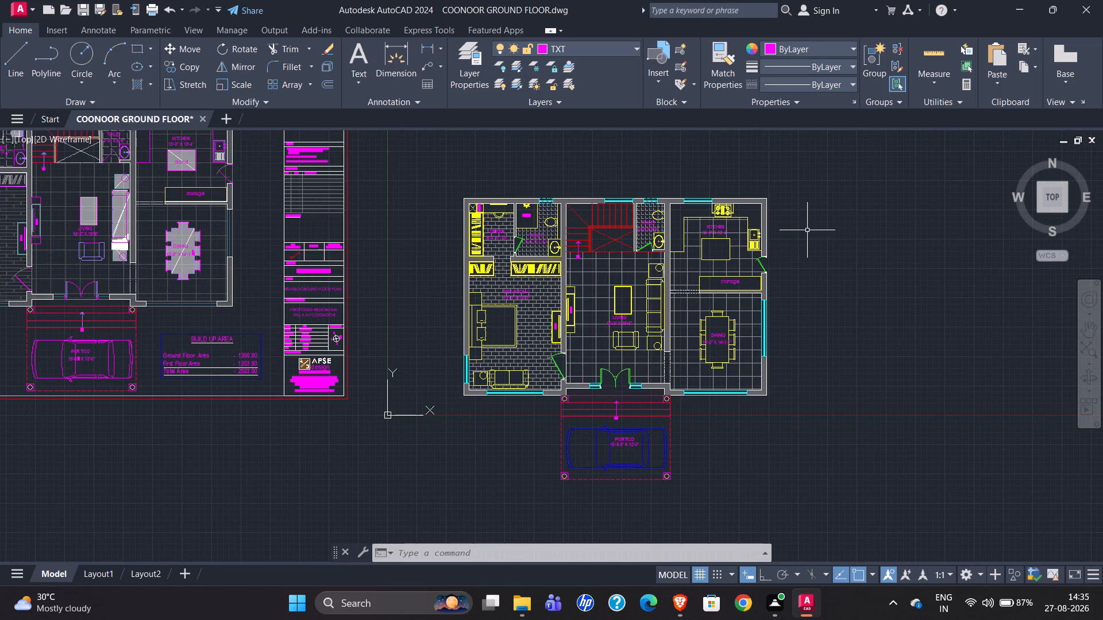
pyautogui.scroll(2, 625, 272)
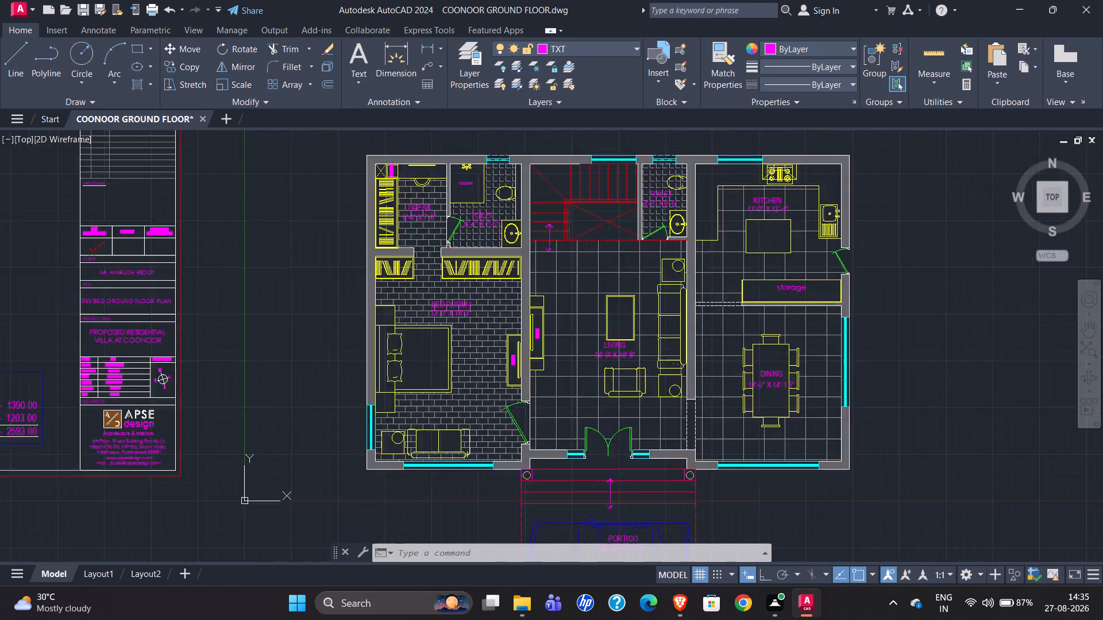
pyautogui.scroll(2, 625, 272)
pyautogui.scroll(-2, 622, 268)
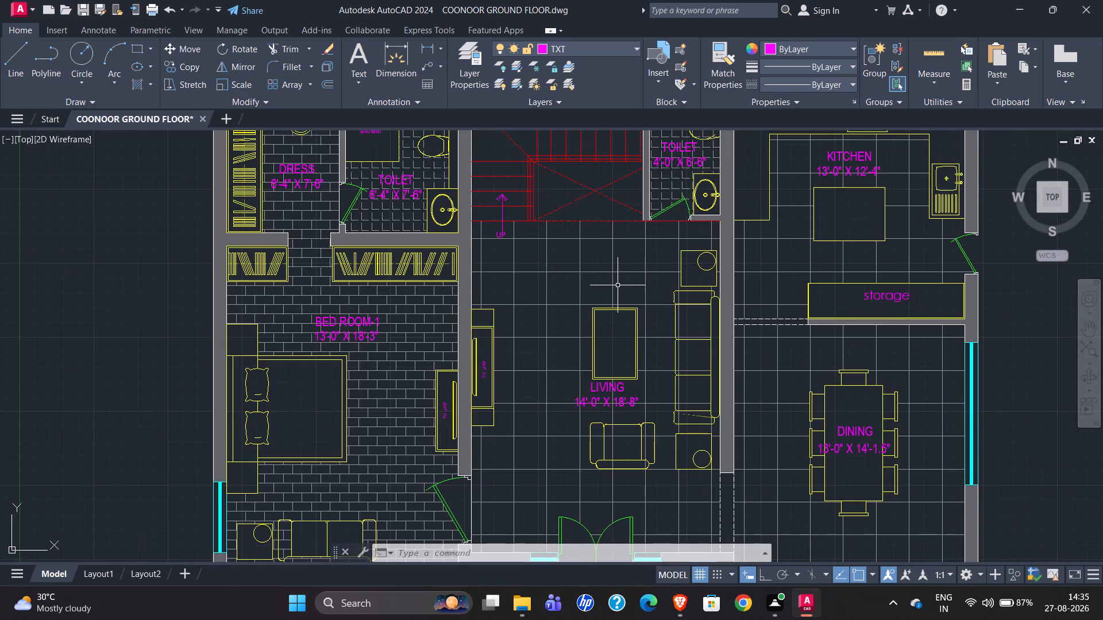
pyautogui.scroll(-2, 618, 285)
pyautogui.scroll(-1, 816, 282)
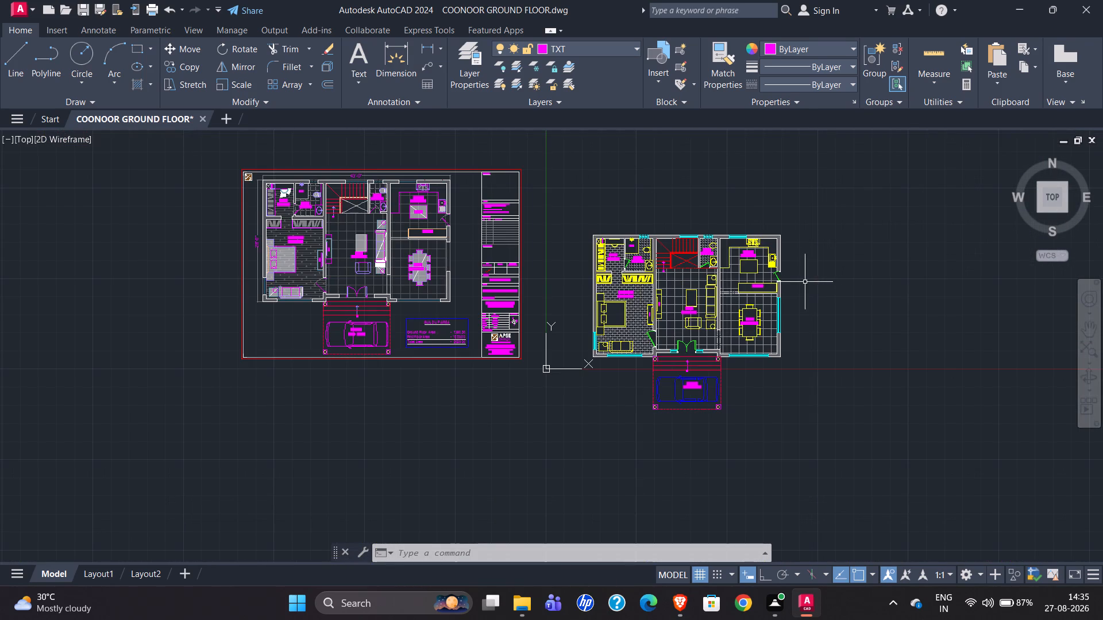
pyautogui.scroll(3, 673, 390)
pyautogui.scroll(-2, 673, 387)
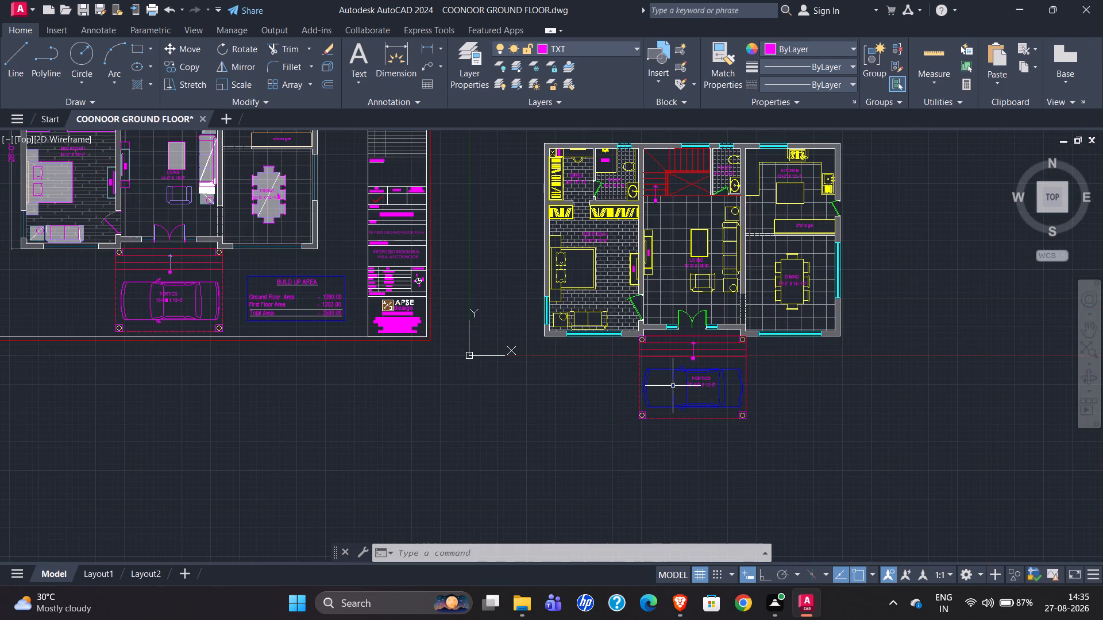
pyautogui.scroll(-1, 475, 307)
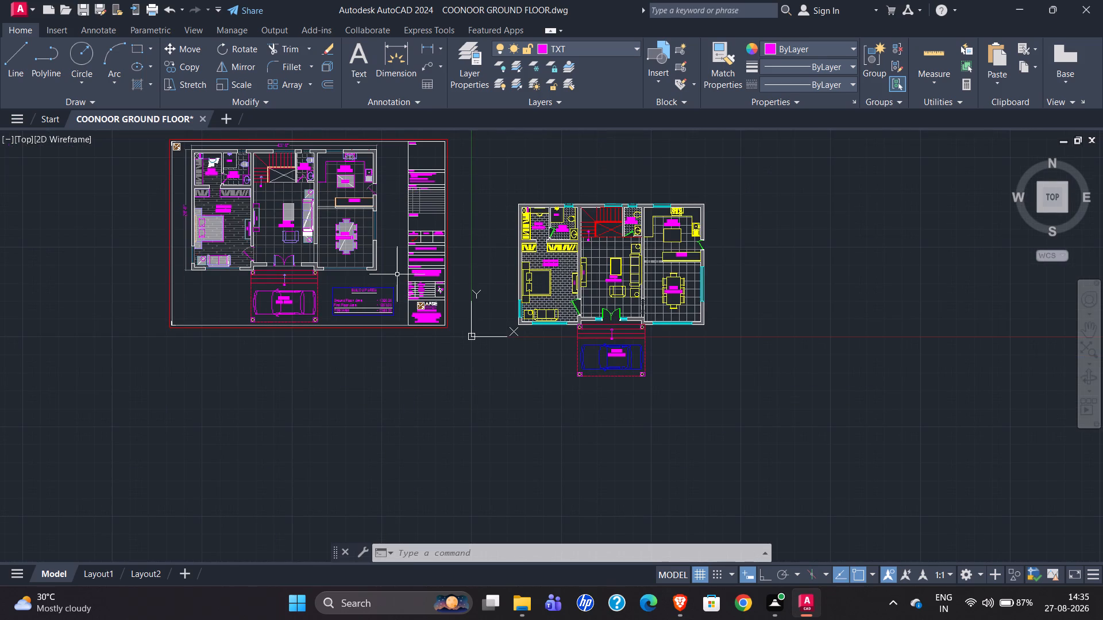
# Delete the entire reference sheet, including its floor plan, build-up area table, title block and border.
pyautogui.scroll(-1, 372, 304)
pyautogui.click(178, 157)
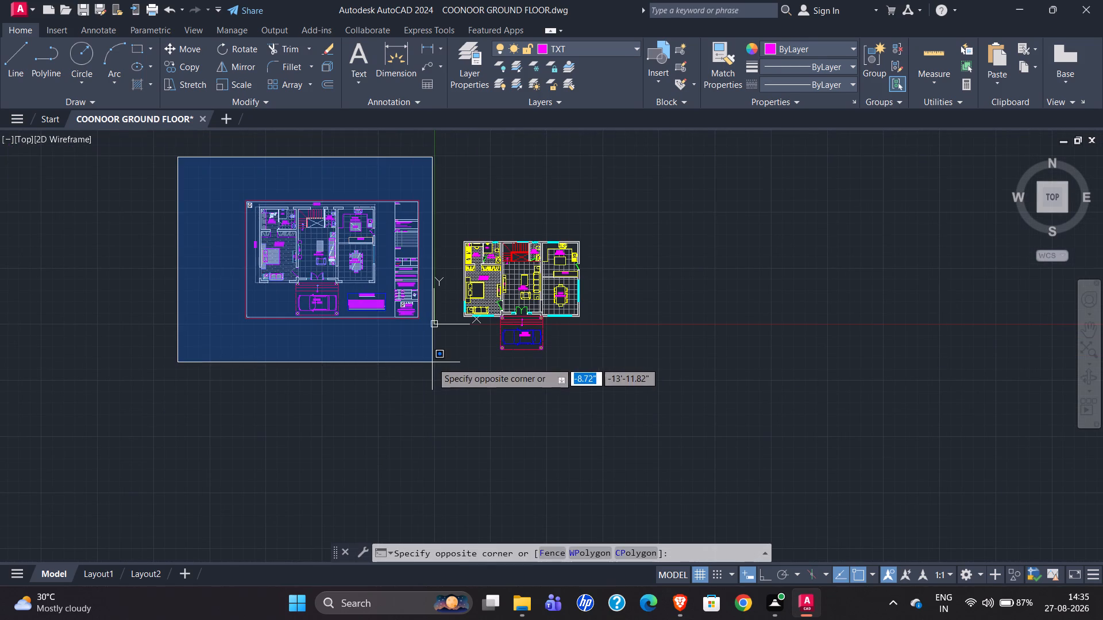
pyautogui.click(429, 356)
pyautogui.press('Delete')
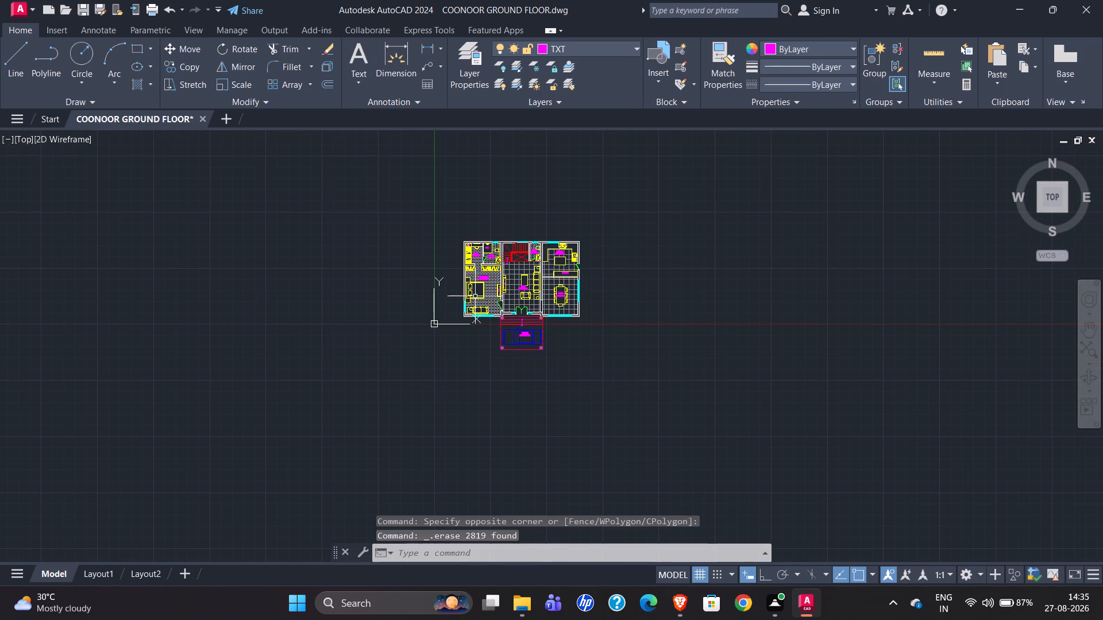
# Group all objects of the redrawn ground floor plan, including the portico and car, into a single group.
pyautogui.scroll(2, 505, 340)
pyautogui.scroll(-1, 321, 371)
pyautogui.click(318, 122)
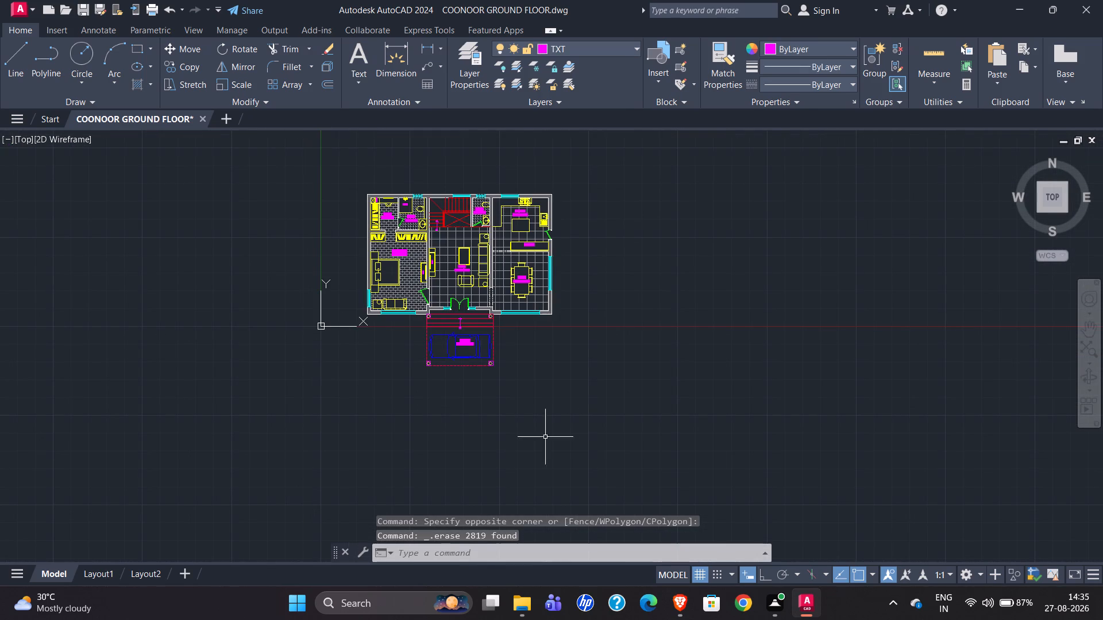
pyautogui.click(302, 156)
pyautogui.click(628, 414)
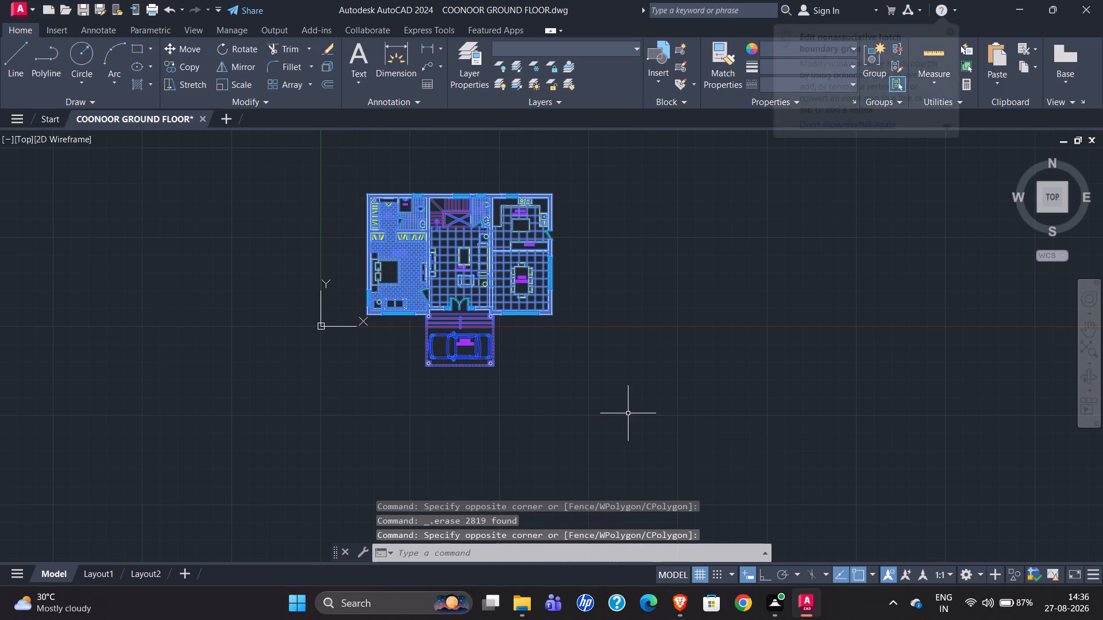
pyautogui.press('g')
pyautogui.press('Return')
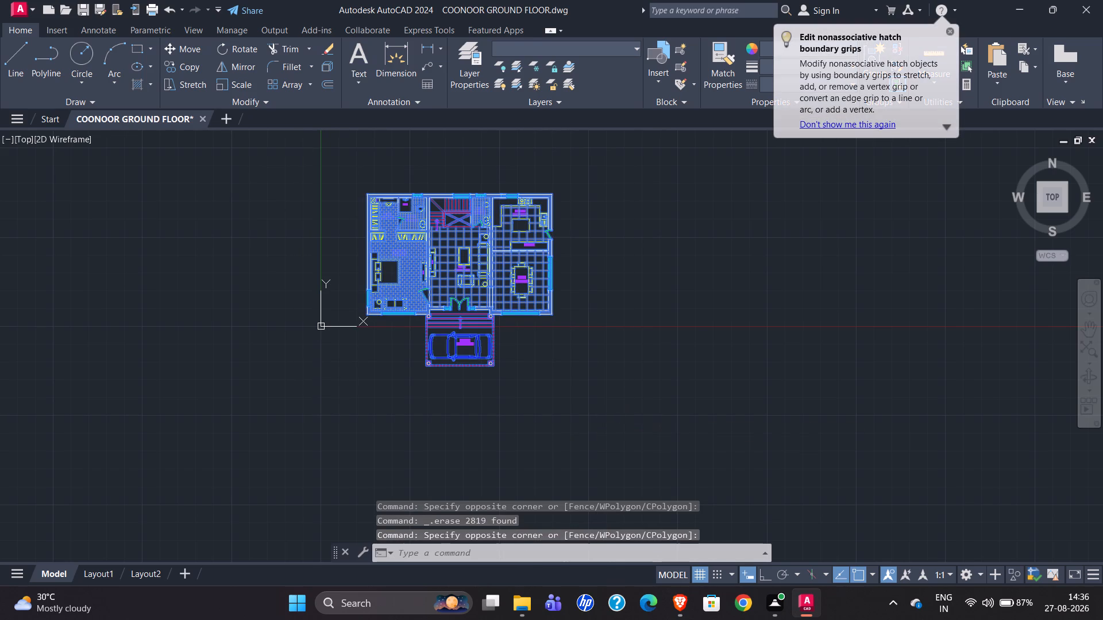
# Move the grouped plan from its bedroom-side front wall corner by about 16'-4" at 120°, closer to the Y axis.
pyautogui.click(334, 158)
pyautogui.click(707, 397)
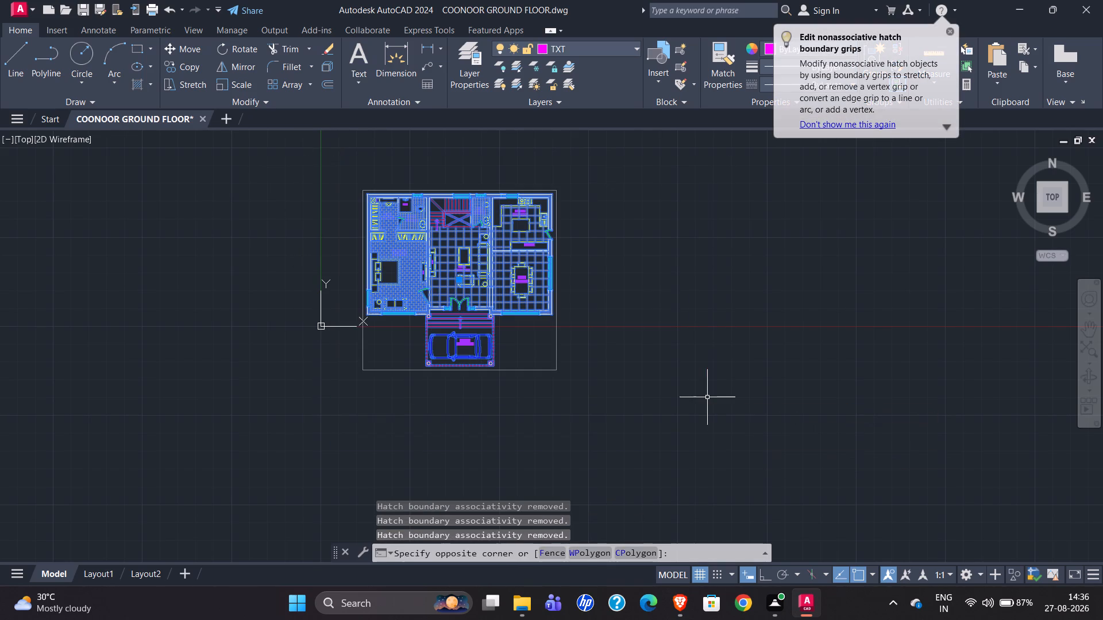
pyautogui.press('m')
pyautogui.press('Return')
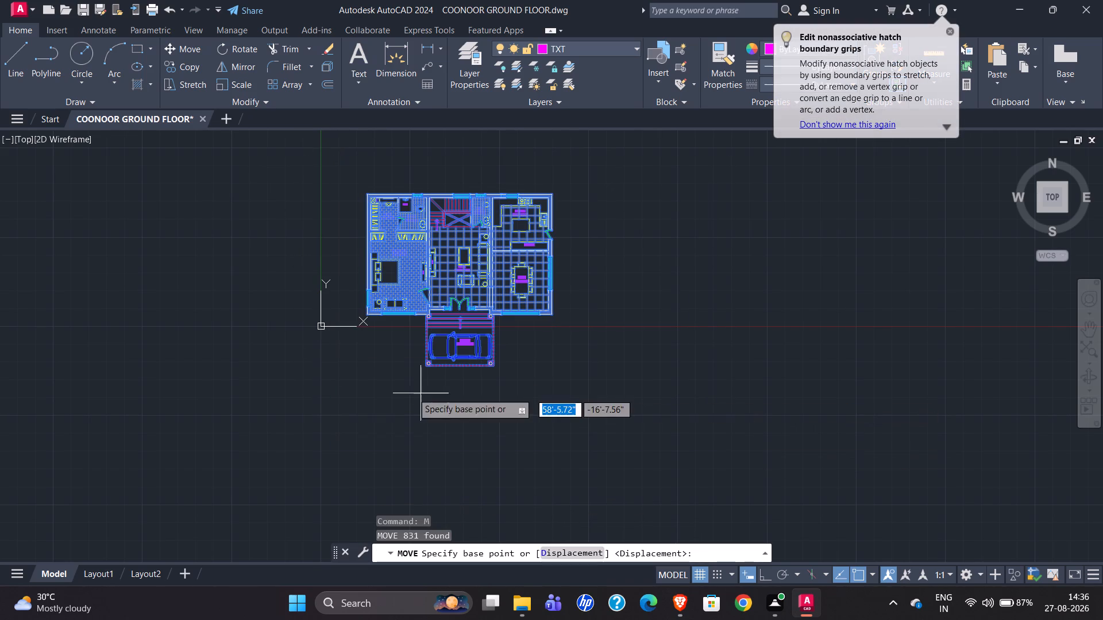
pyautogui.click(368, 316)
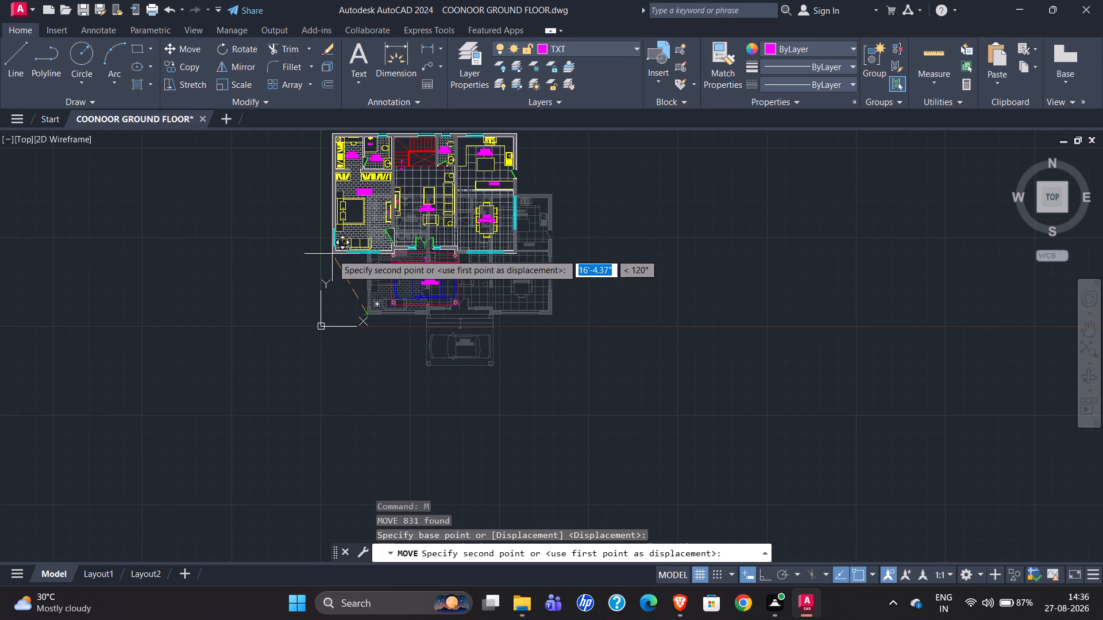
pyautogui.click(332, 254)
# Inspect the moved ground floor plan as a whole and its walls, hatches and room labels up close.
pyautogui.scroll(-1, 379, 397)
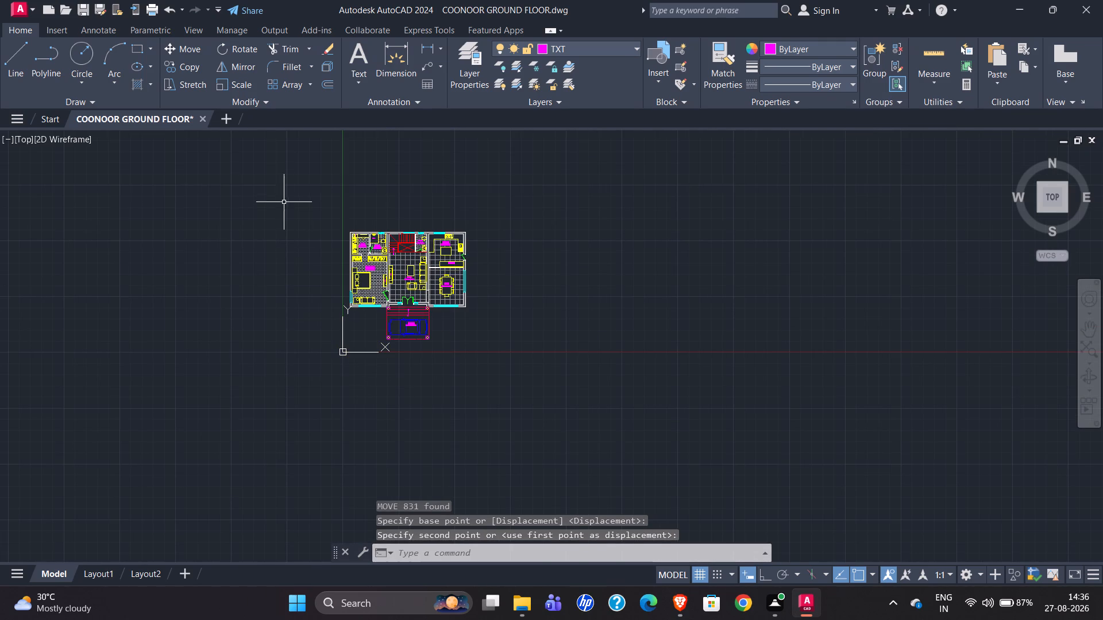
pyautogui.click(286, 197)
pyautogui.click(269, 235)
pyautogui.scroll(1, 427, 283)
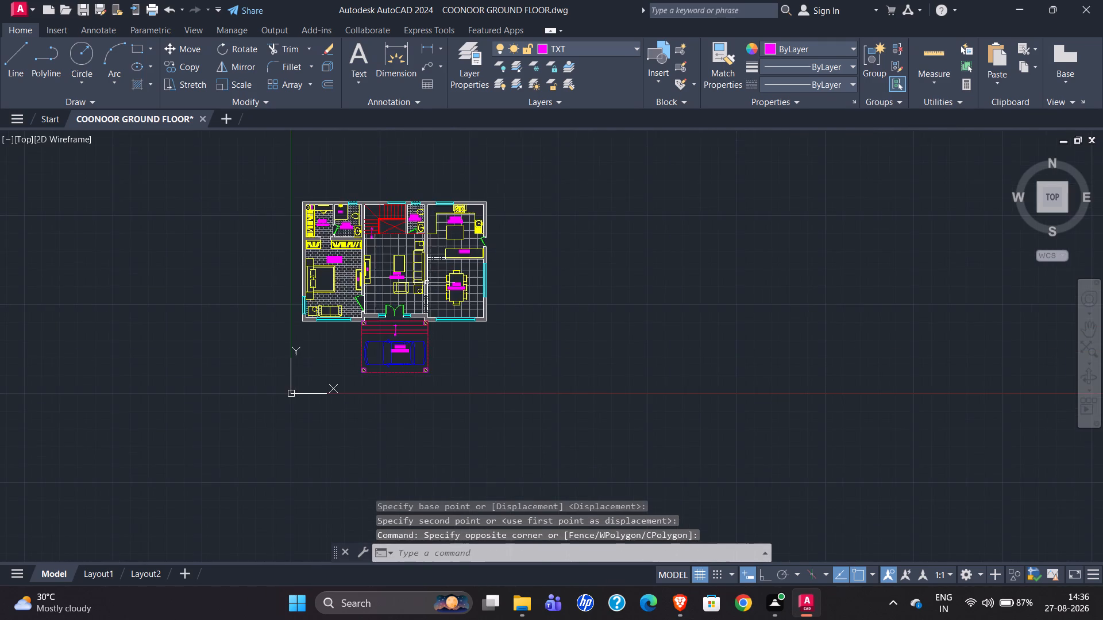
pyautogui.scroll(1, 427, 282)
pyautogui.scroll(-1, 732, 323)
pyautogui.scroll(2, 470, 280)
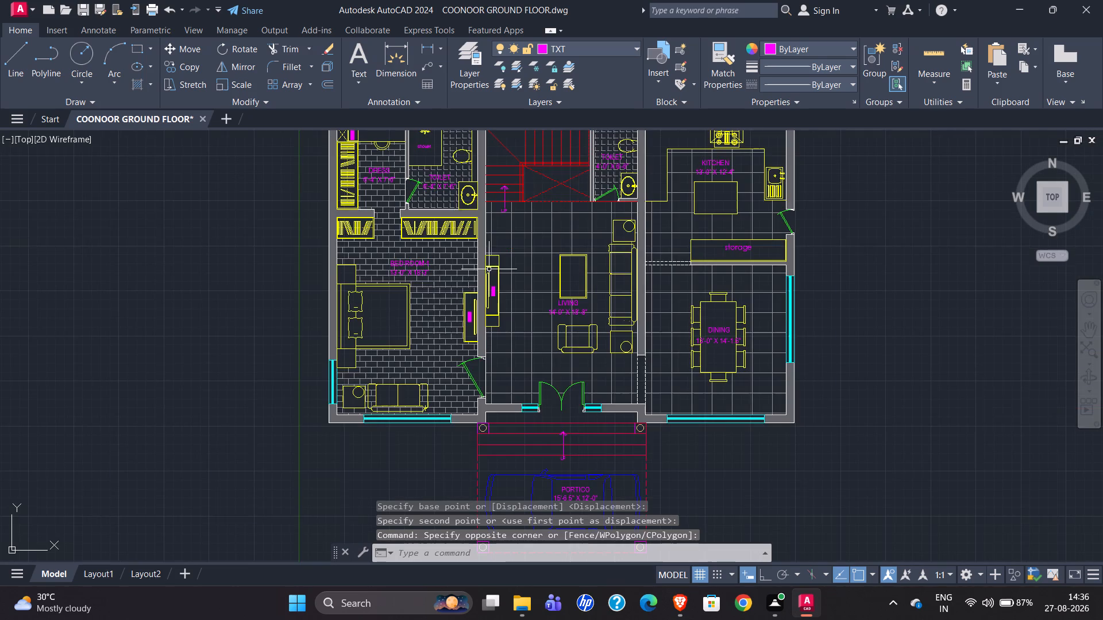
pyautogui.scroll(-1, 480, 266)
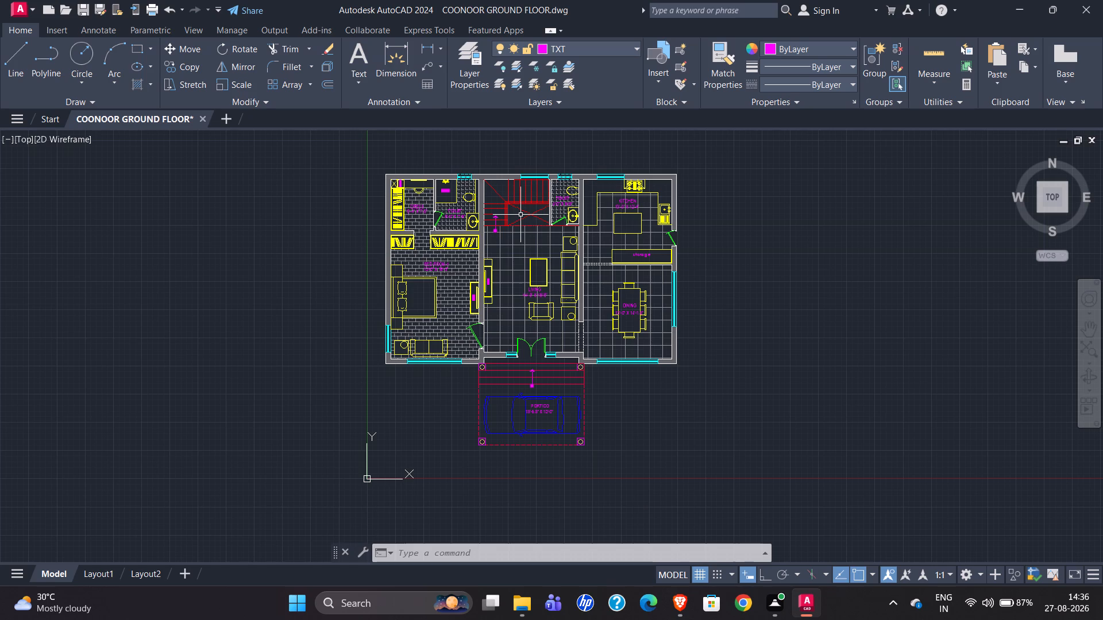
# Open Layout1 and create a new MVIEW viewport using the Fit option so it fills the sheet's printable area.
pyautogui.click(92, 573)
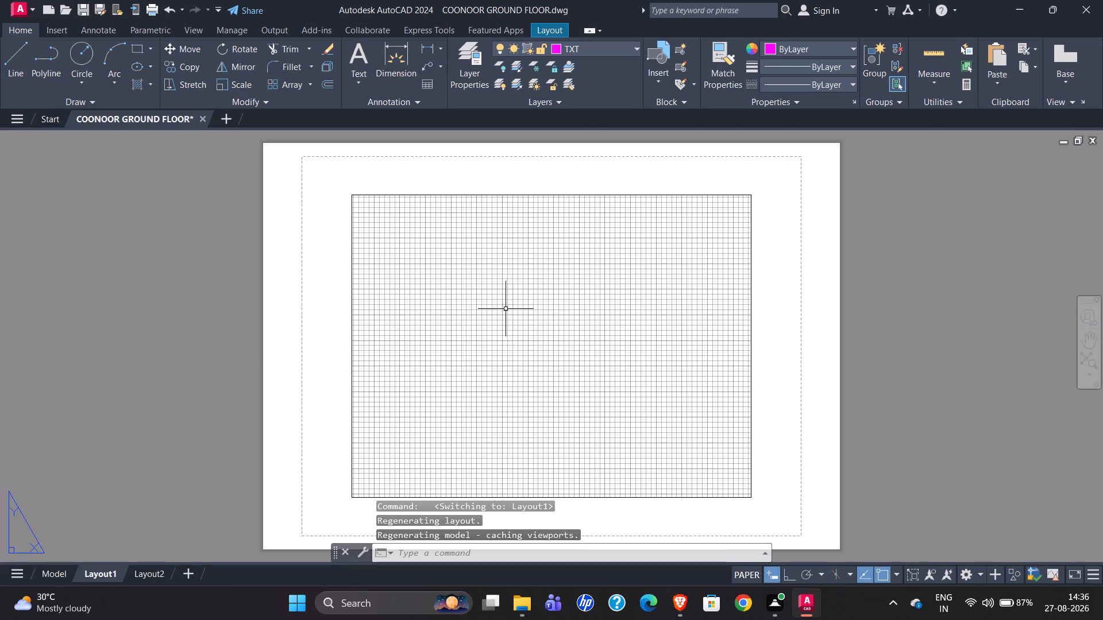
pyautogui.scroll(-2, 464, 222)
pyautogui.scroll(2, 480, 258)
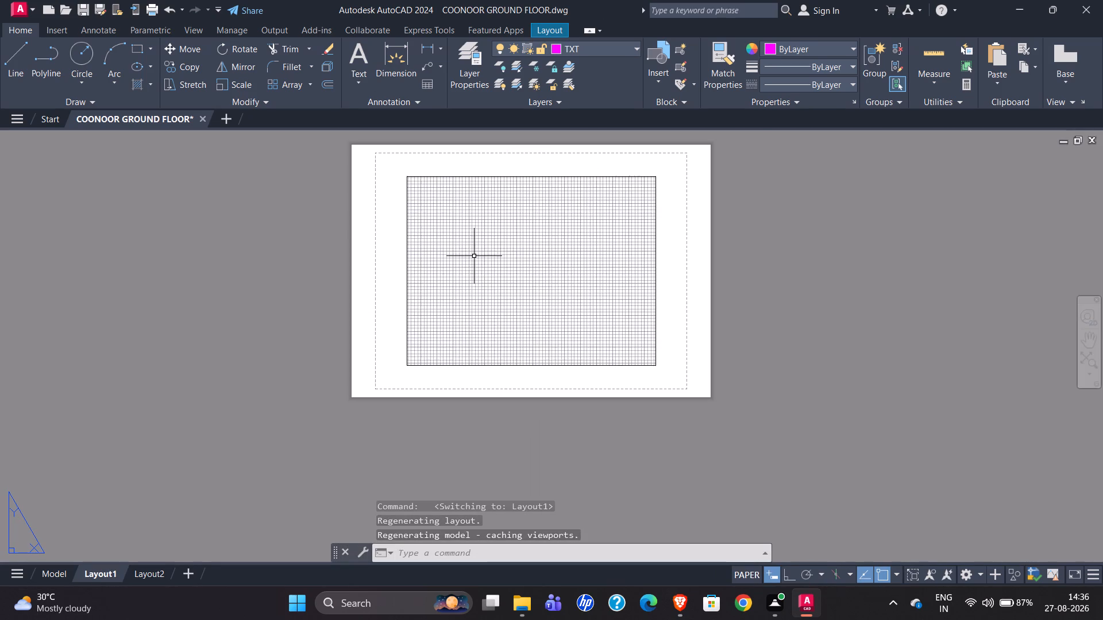
pyautogui.scroll(-2, 437, 306)
pyautogui.scroll(1, 449, 239)
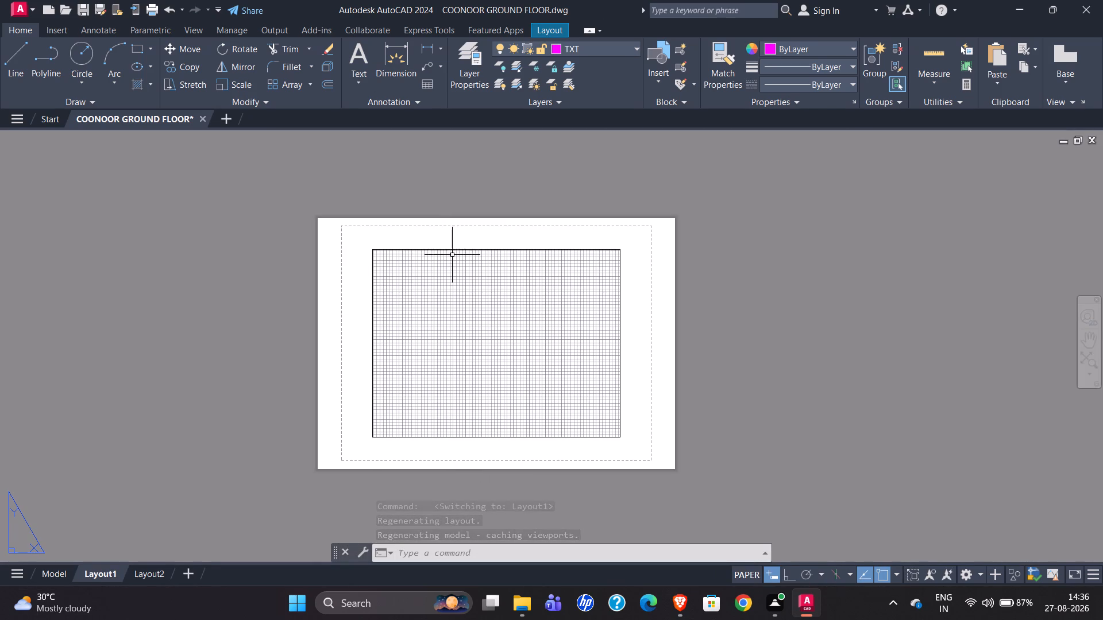
pyautogui.doubleClick(453, 261)
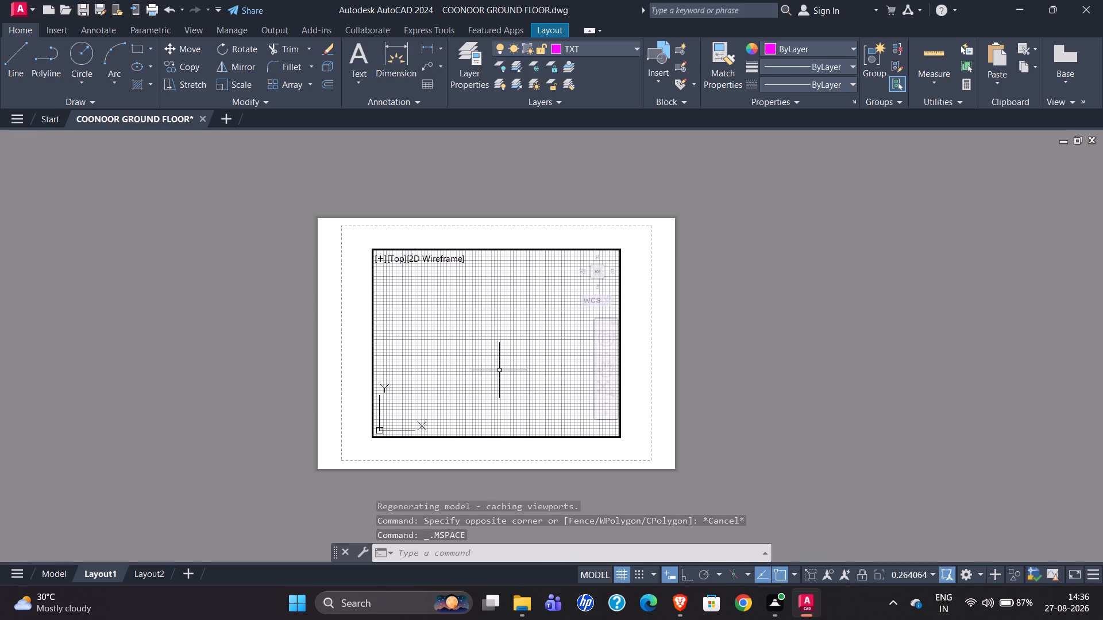
pyautogui.press('m')
pyautogui.press('v')
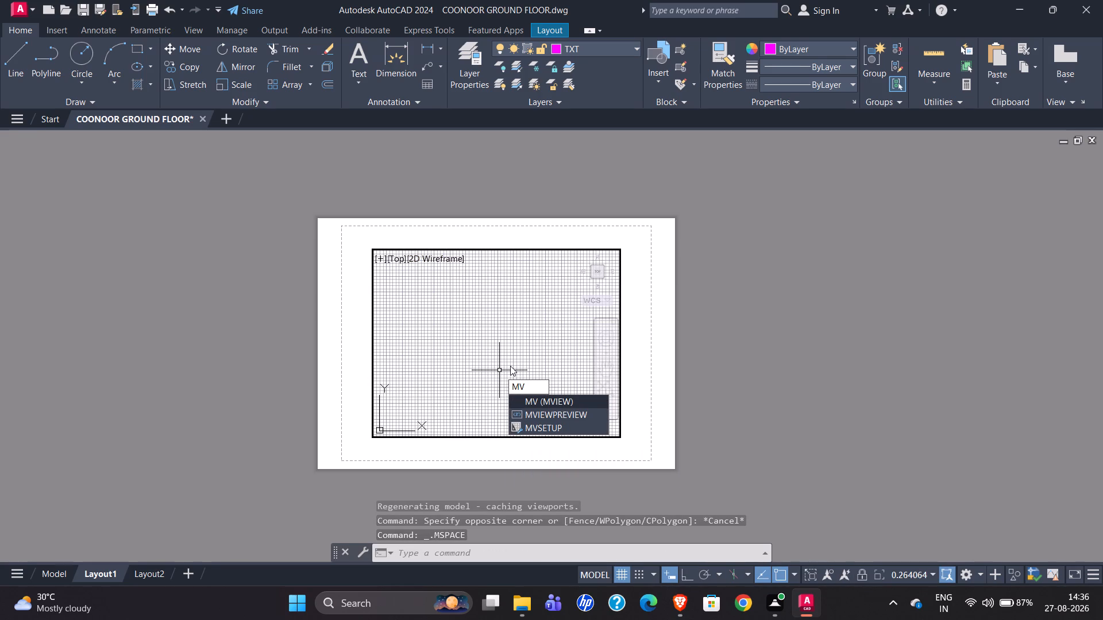
pyautogui.press('Return')
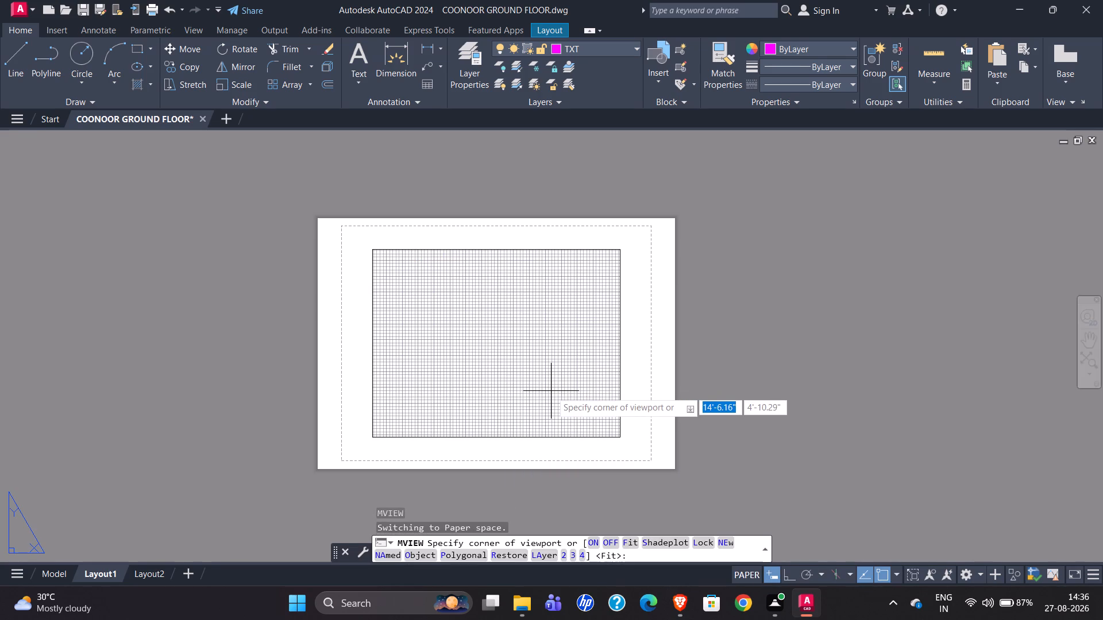
pyautogui.click(634, 542)
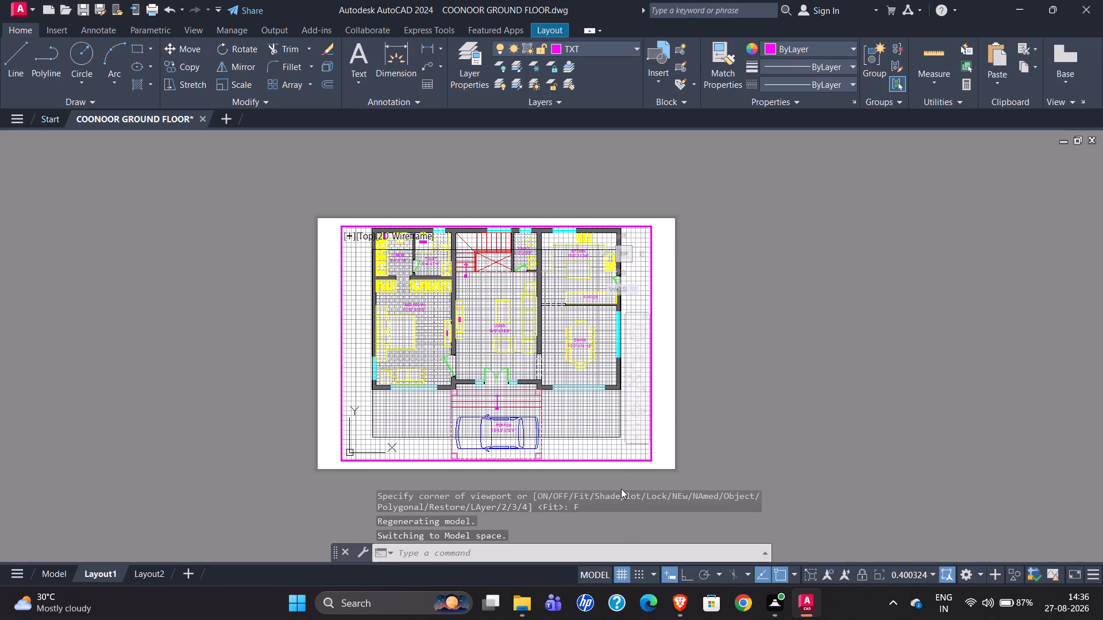
pyautogui.scroll(1, 495, 358)
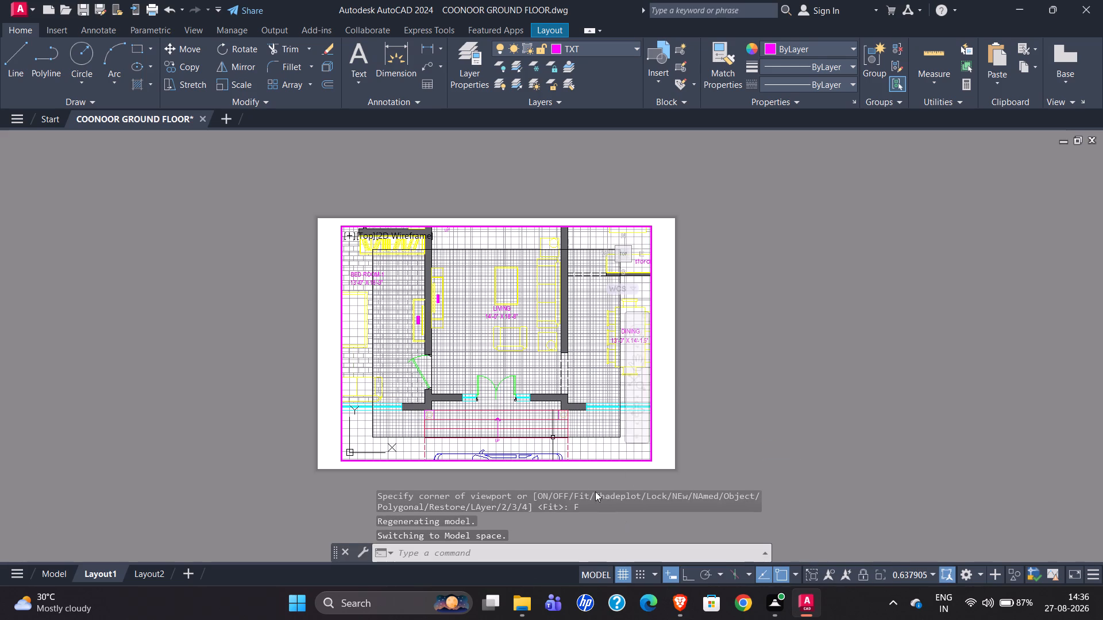
# Turn off the grid in the Layout1 viewport and zoom the ground floor plan to its extents inside it.
pyautogui.scroll(-1, 500, 397)
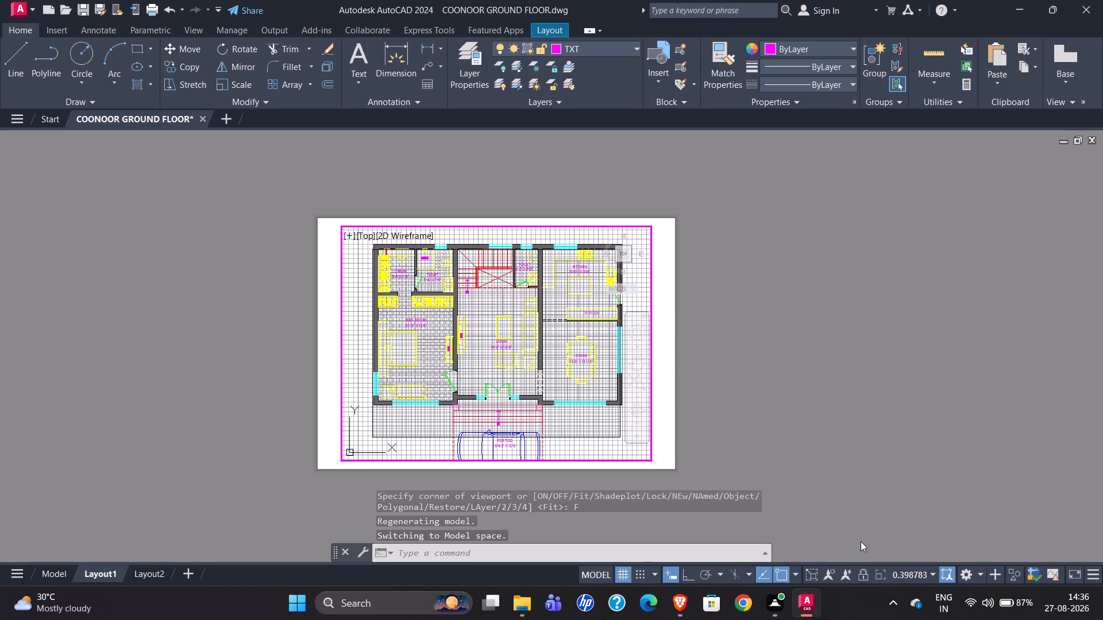
pyautogui.click(628, 572)
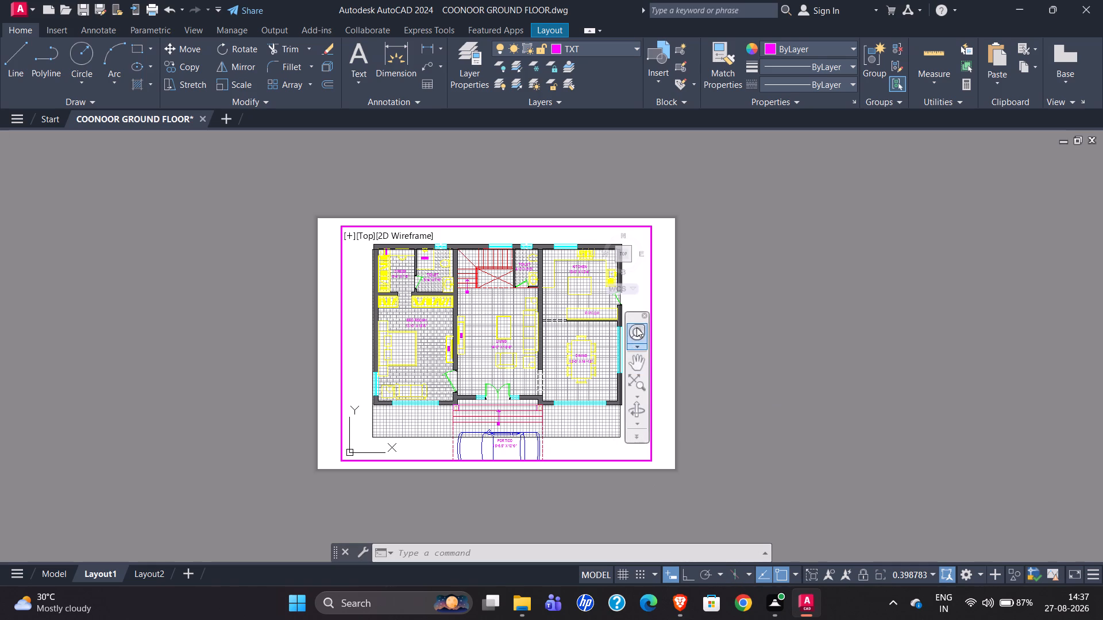
pyautogui.click(578, 447)
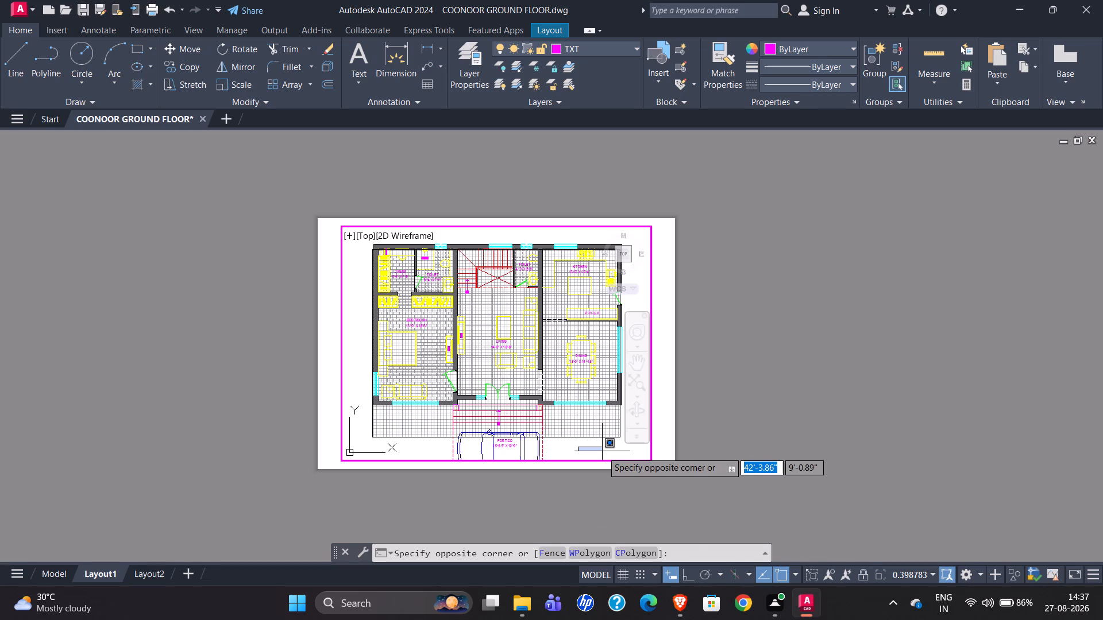
pyautogui.click(602, 452)
pyautogui.press('z')
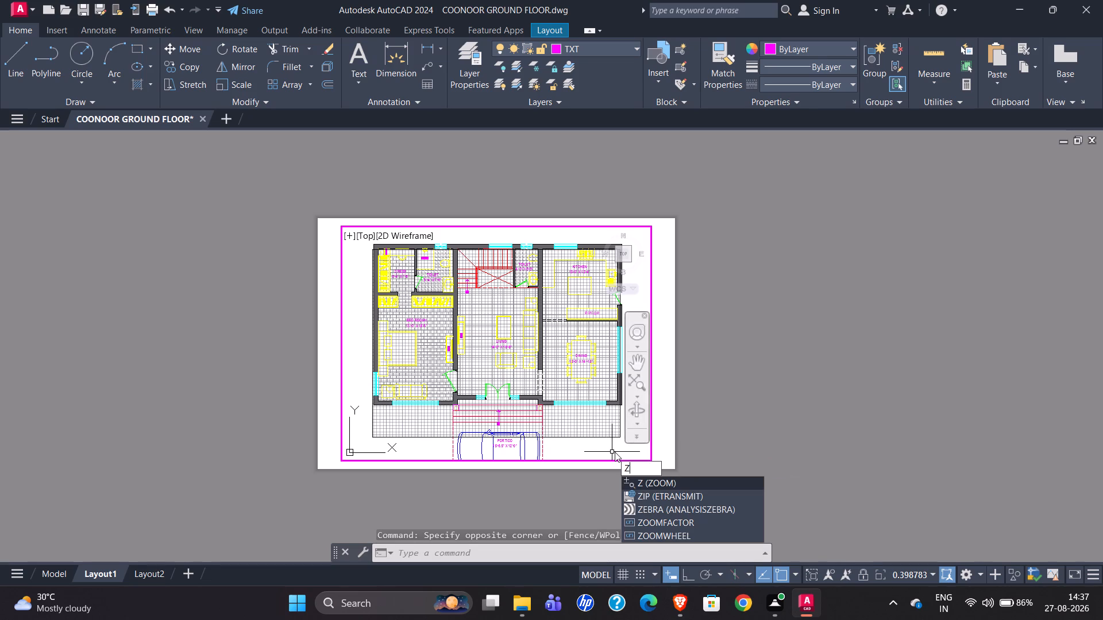
pyautogui.press('Return')
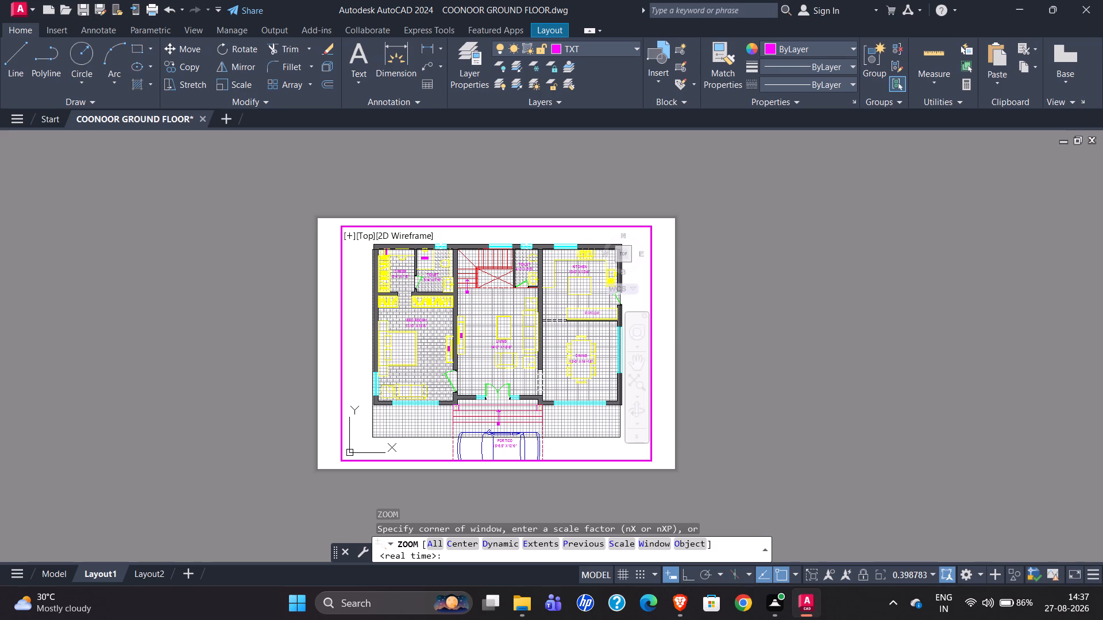
pyautogui.click(550, 544)
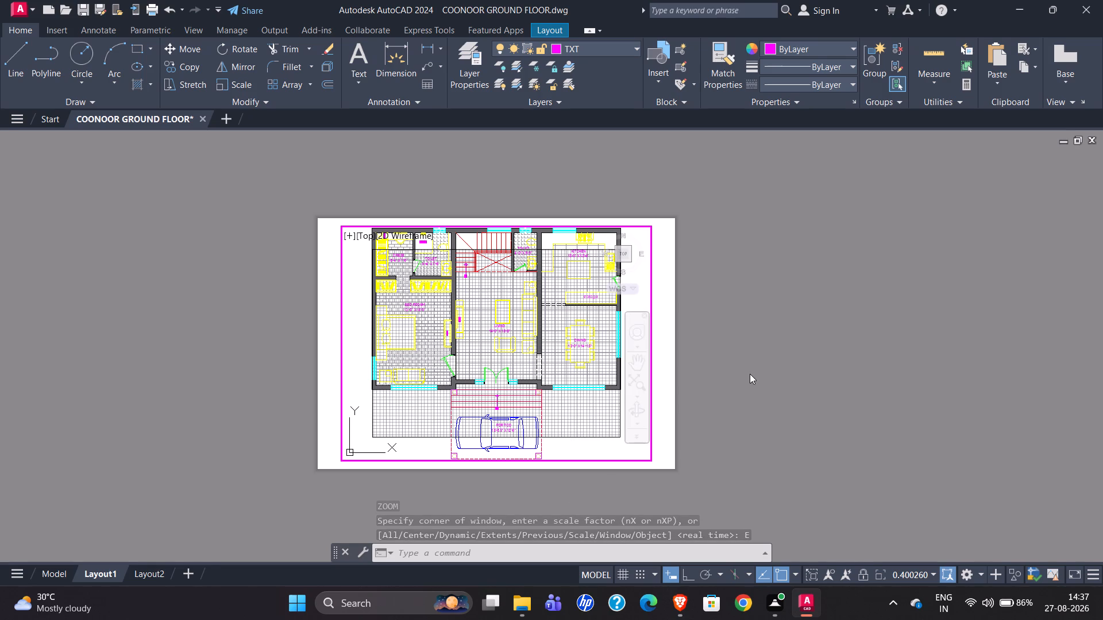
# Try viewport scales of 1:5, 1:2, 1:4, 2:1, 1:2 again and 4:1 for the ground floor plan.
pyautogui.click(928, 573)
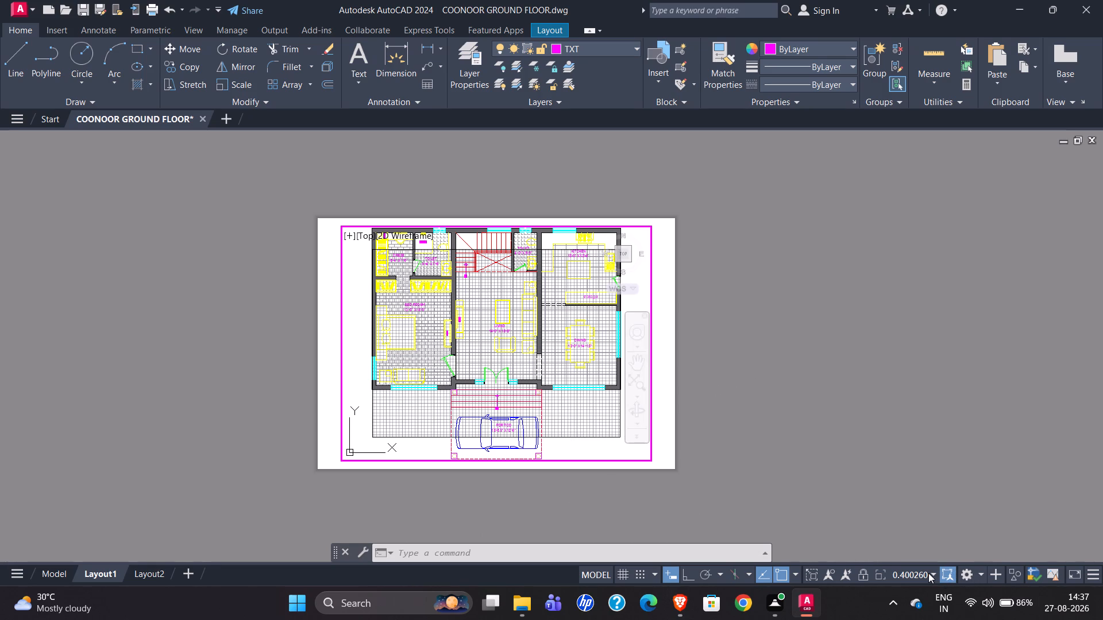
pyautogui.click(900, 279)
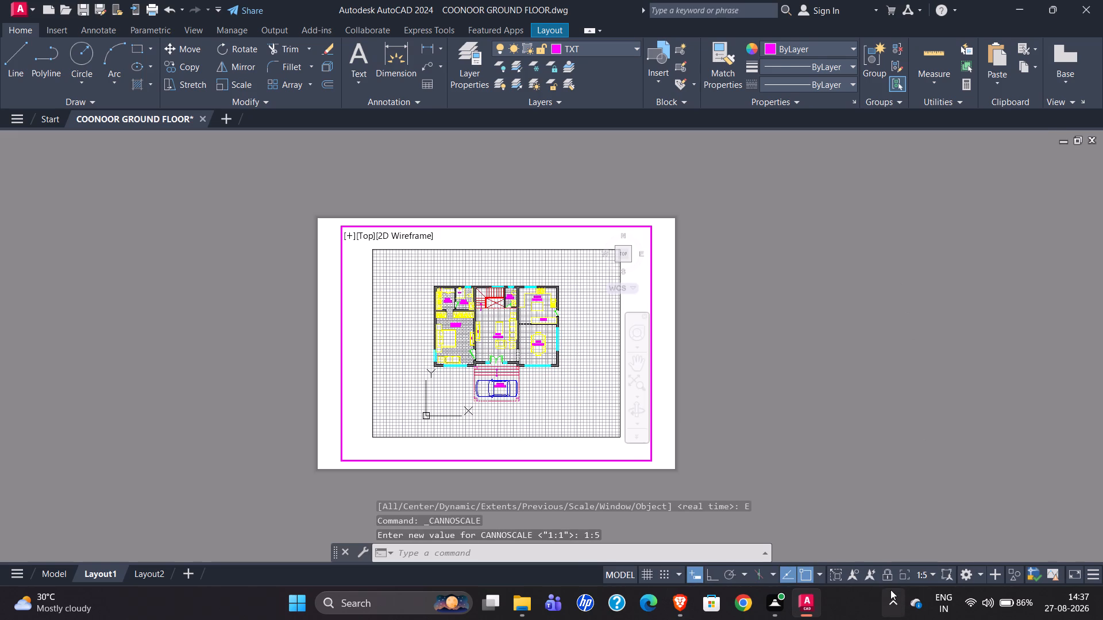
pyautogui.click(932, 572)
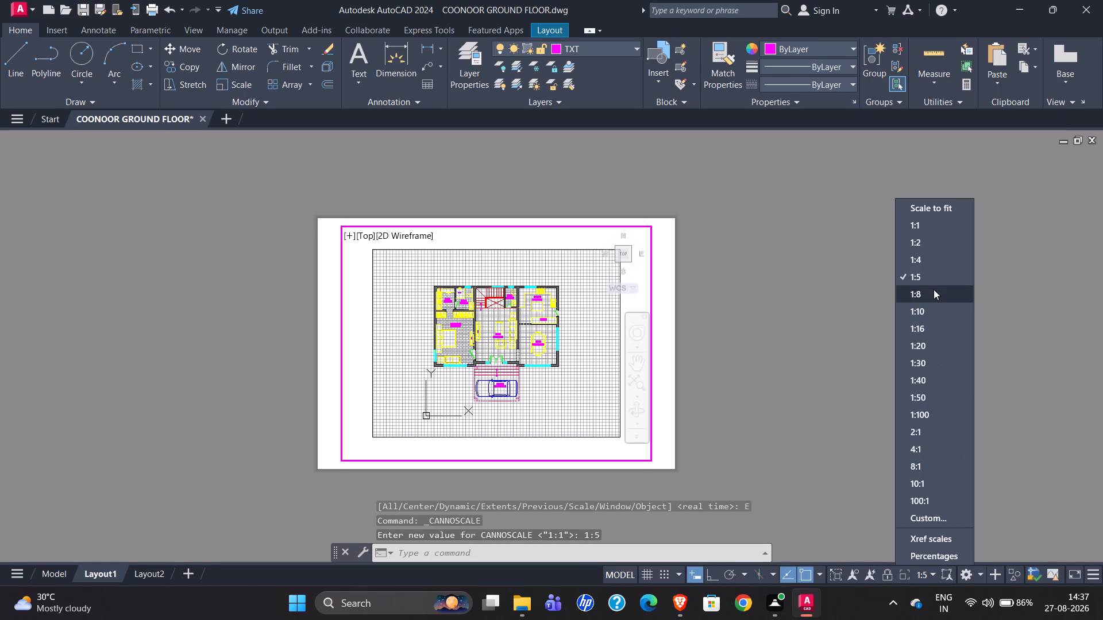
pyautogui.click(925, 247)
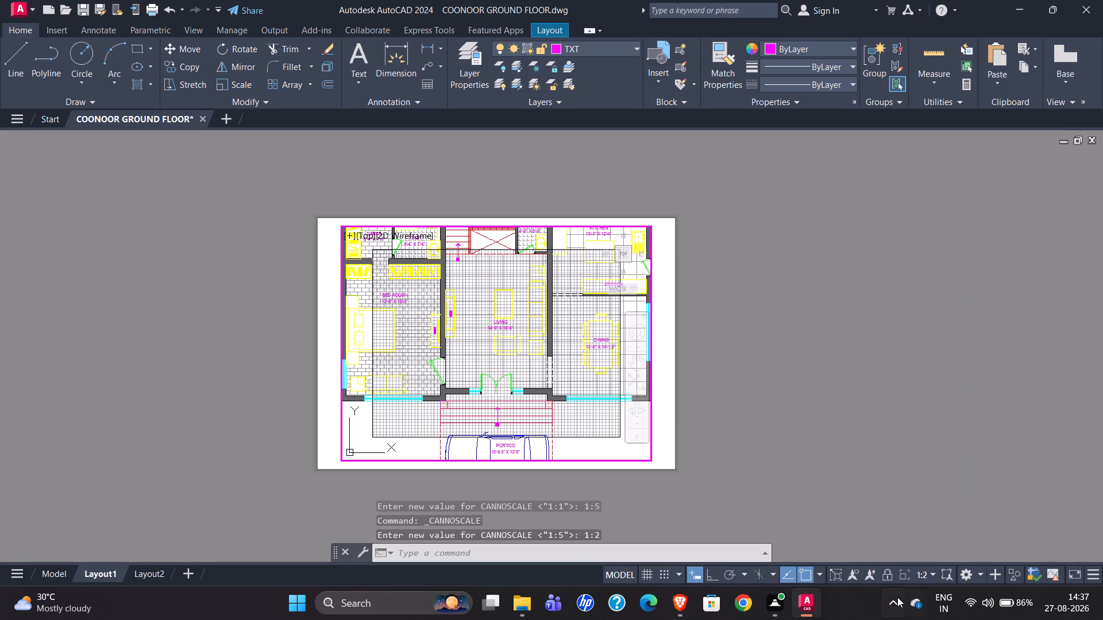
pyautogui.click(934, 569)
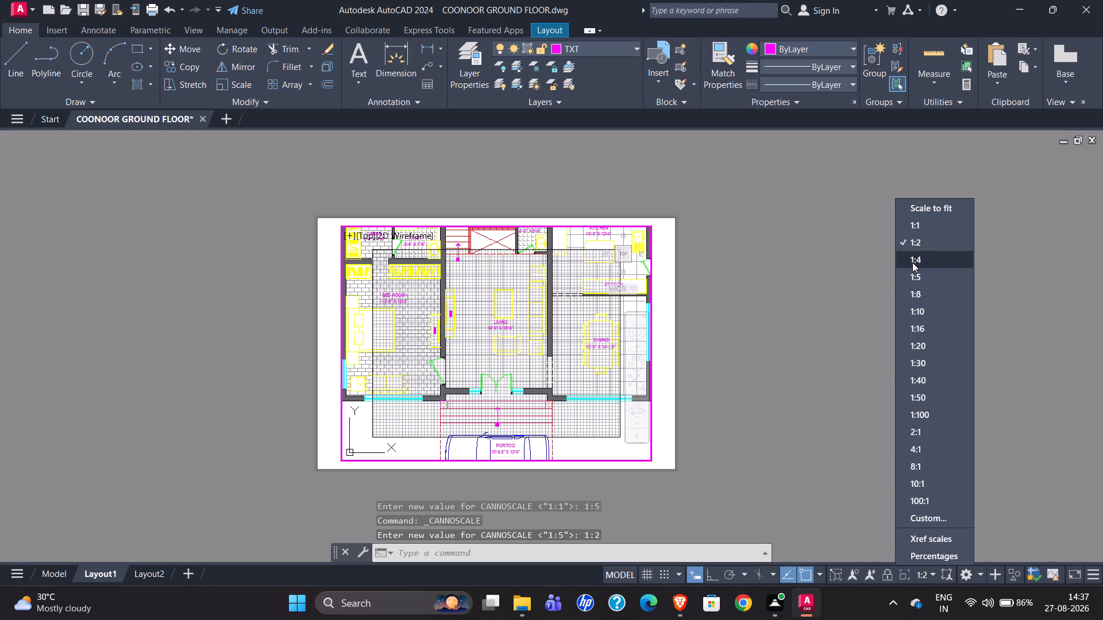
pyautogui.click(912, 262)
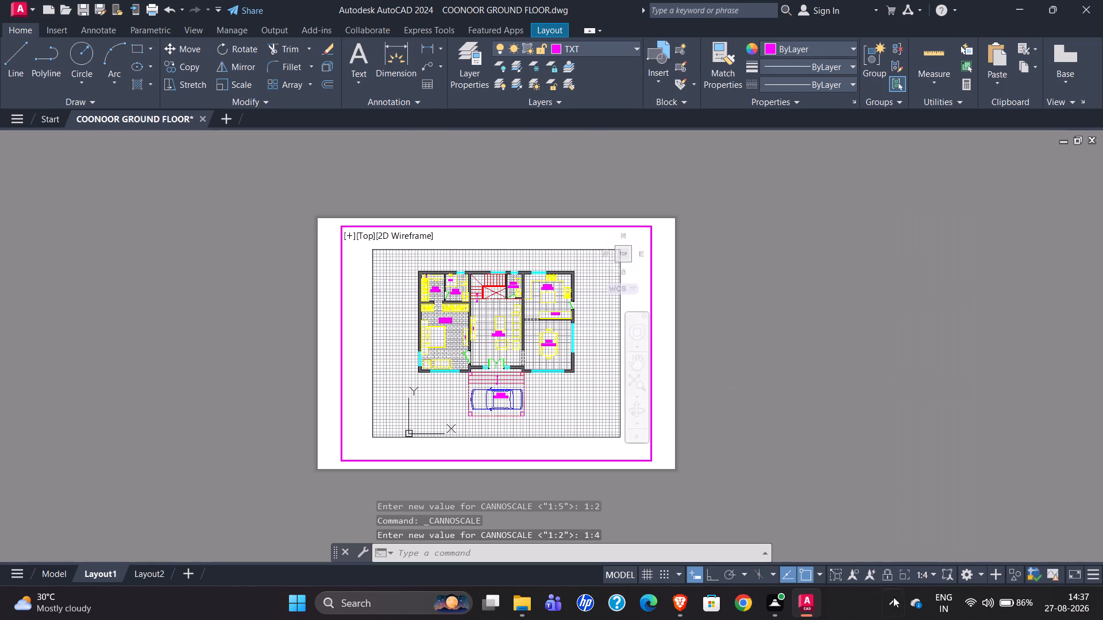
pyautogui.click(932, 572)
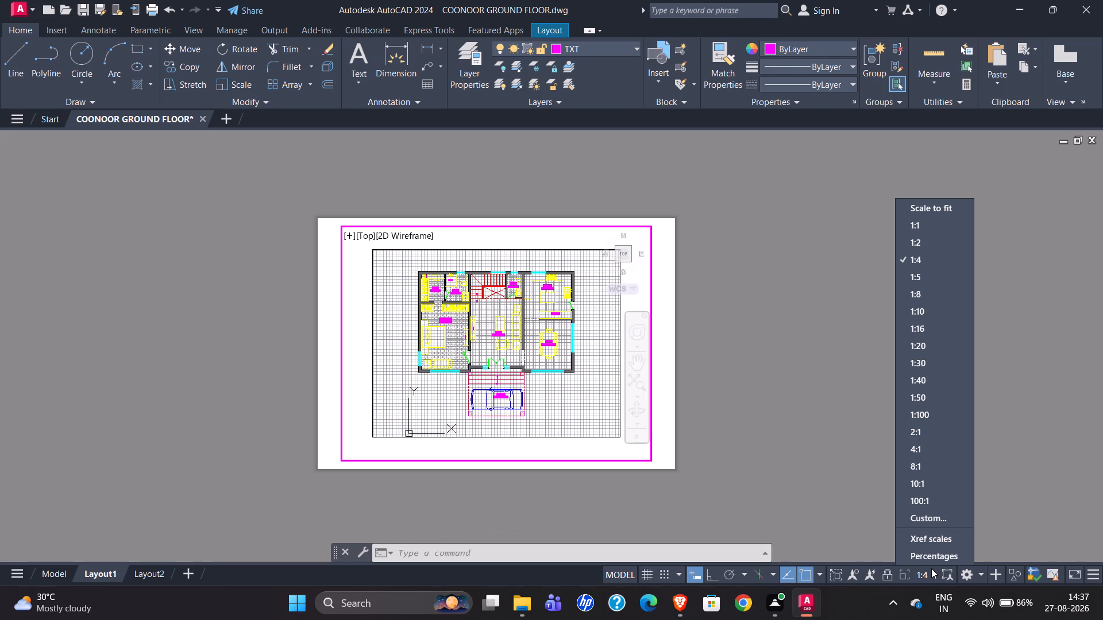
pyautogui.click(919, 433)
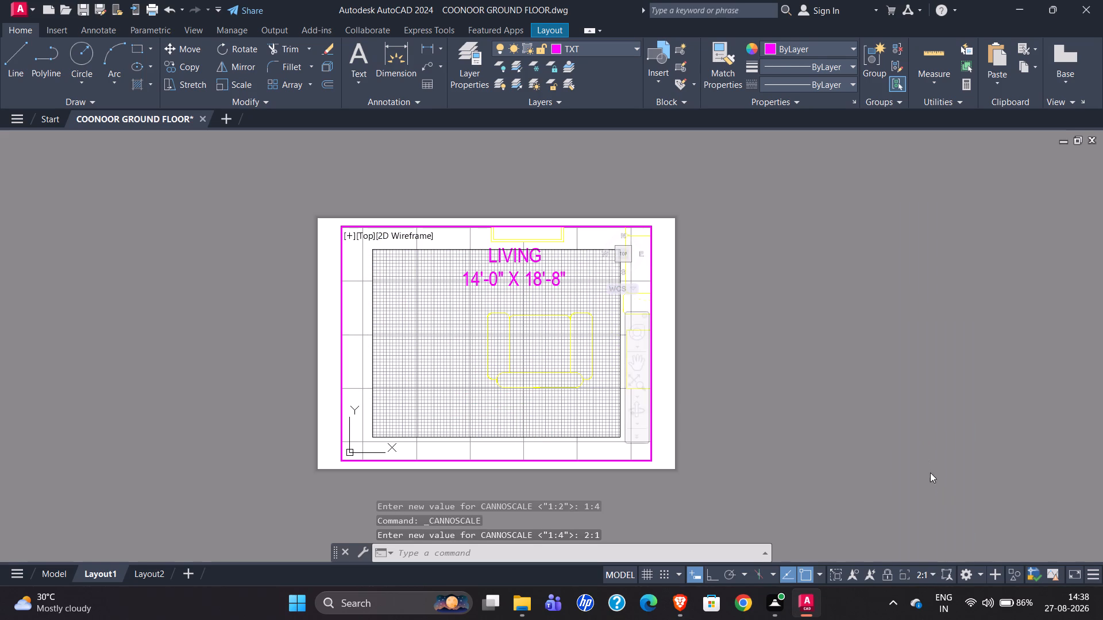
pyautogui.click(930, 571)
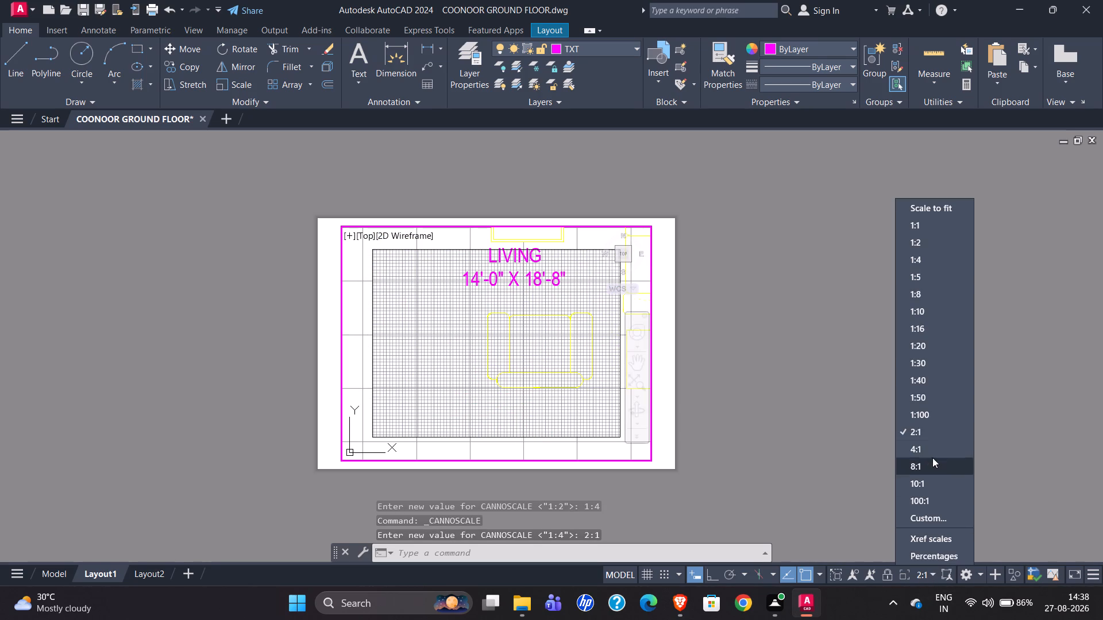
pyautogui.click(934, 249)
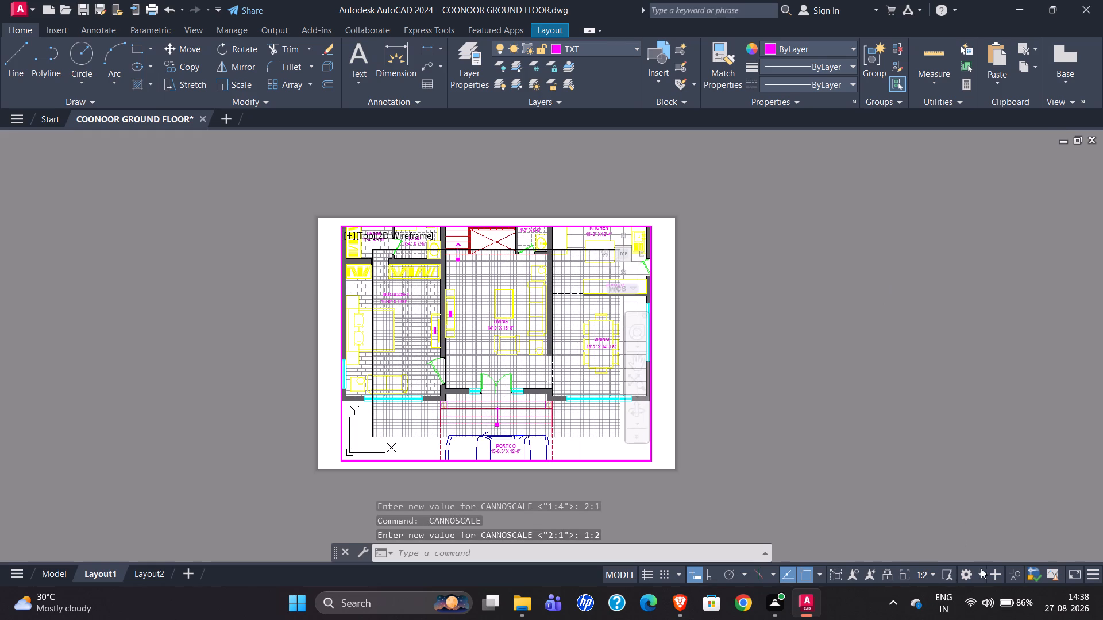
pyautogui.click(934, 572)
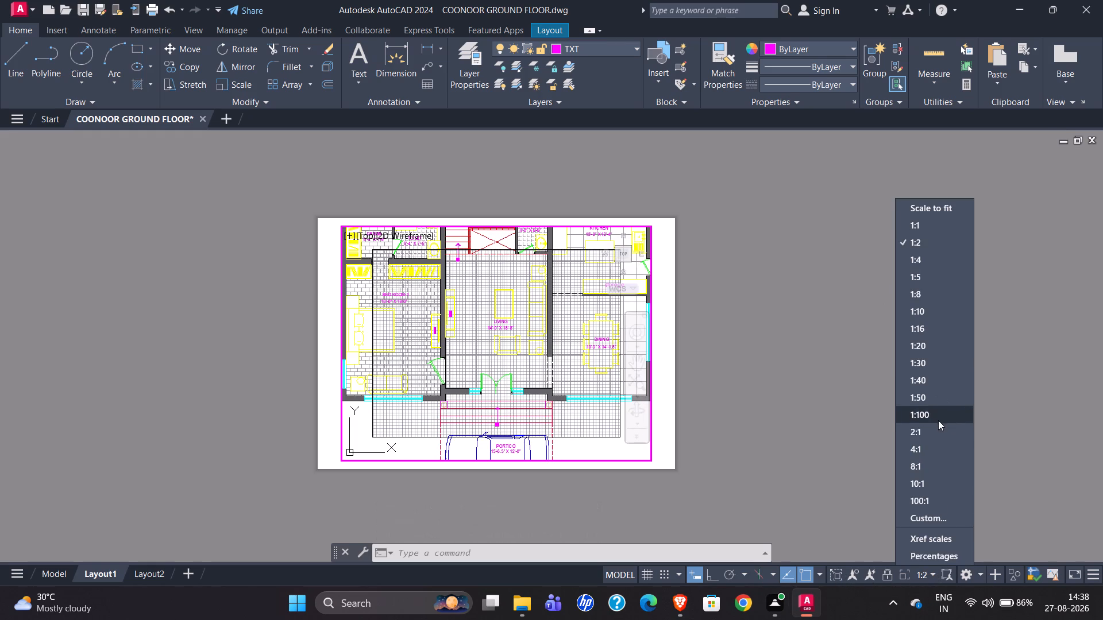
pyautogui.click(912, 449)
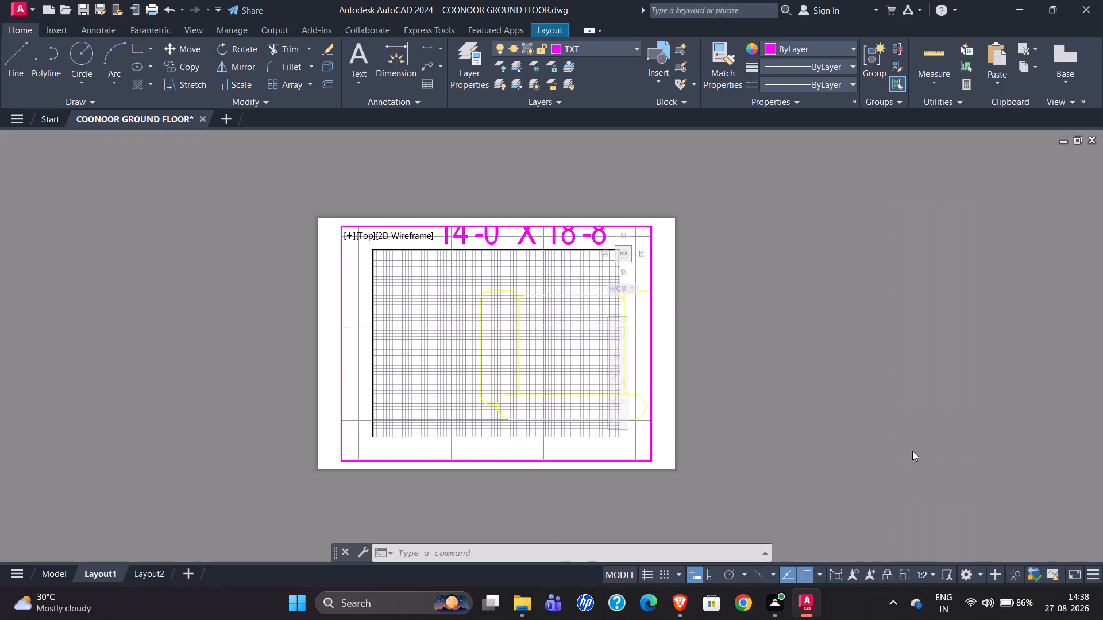
# Set the viewport scale of the ground floor plan to 1:4.
pyautogui.click(928, 577)
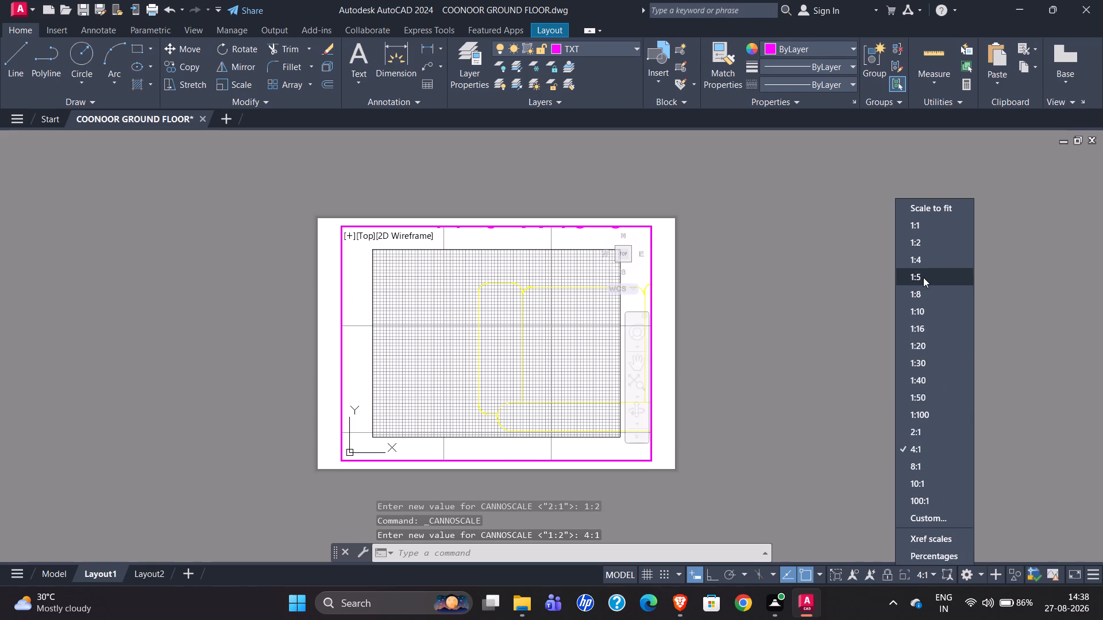
pyautogui.click(923, 264)
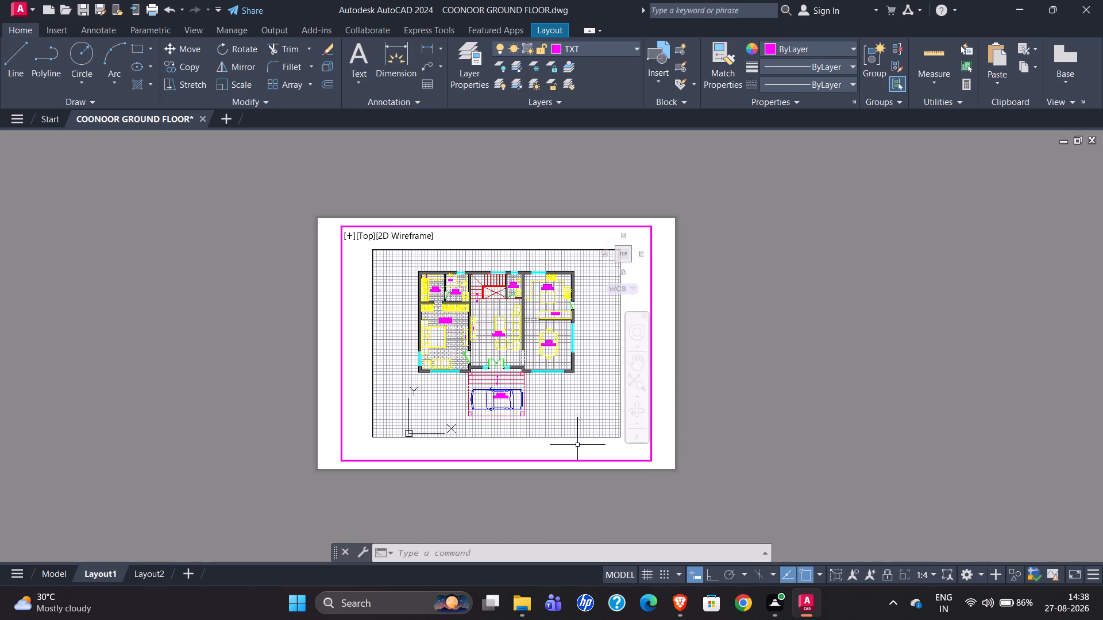
pyautogui.click(615, 456)
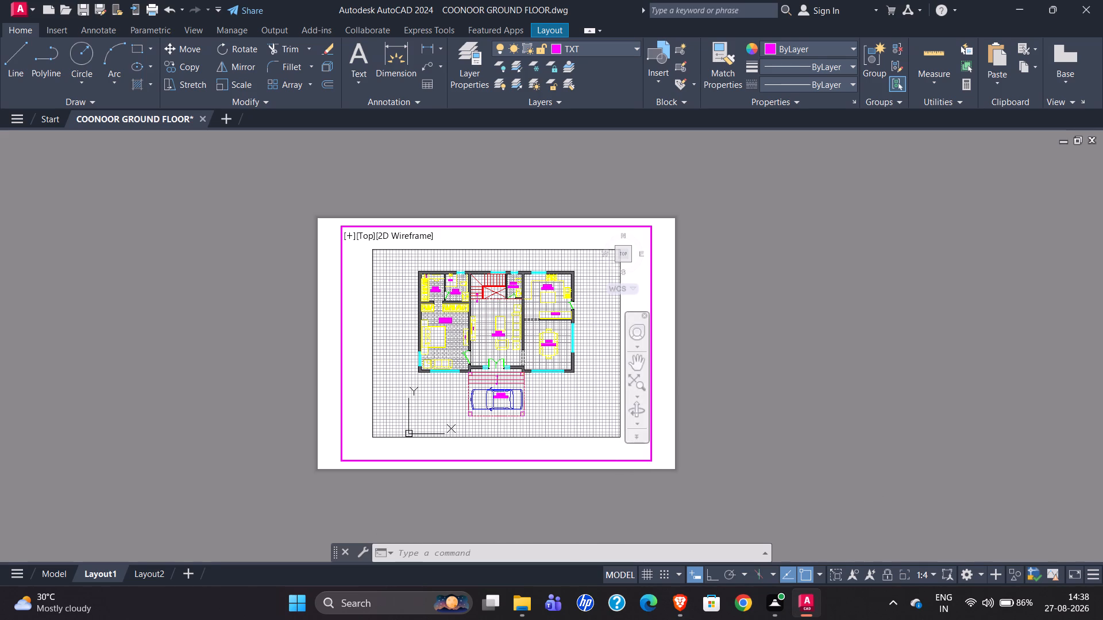
pyautogui.click(630, 459)
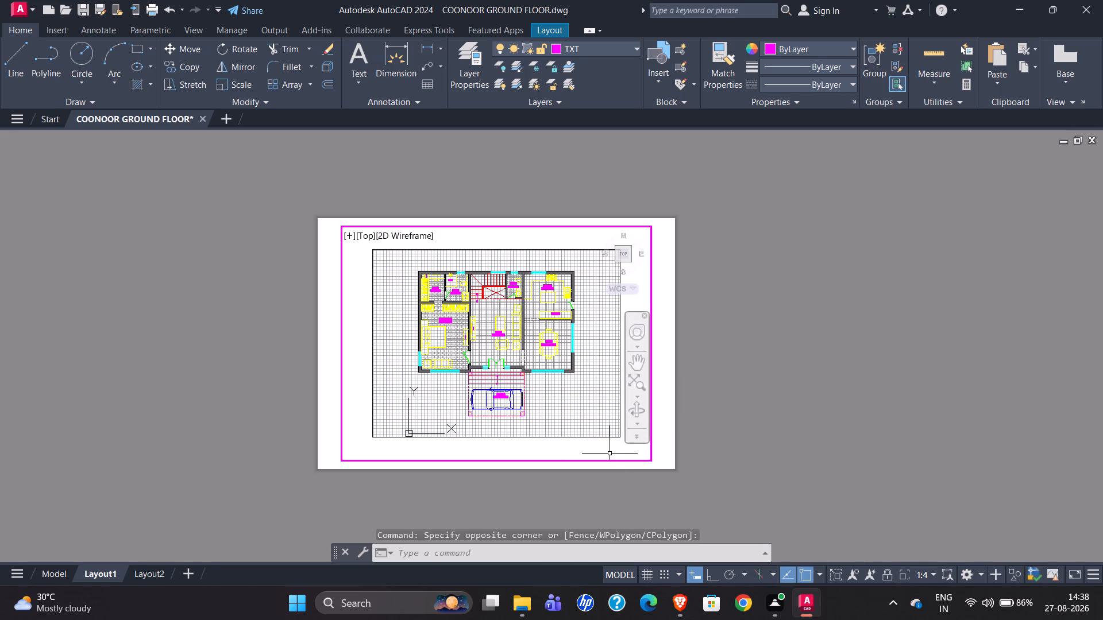
# Create another MVIEW viewport on Layout1 with the Fit option, filling the sheet's printable area.
pyautogui.press('m')
pyautogui.press('v')
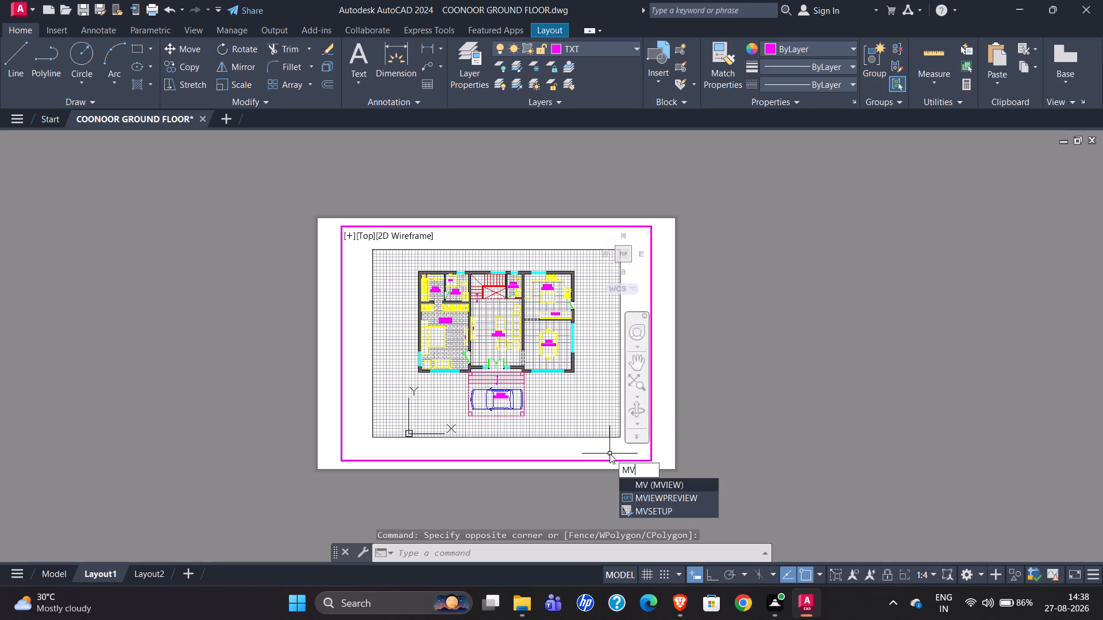
pyautogui.press('Return')
pyautogui.click(630, 537)
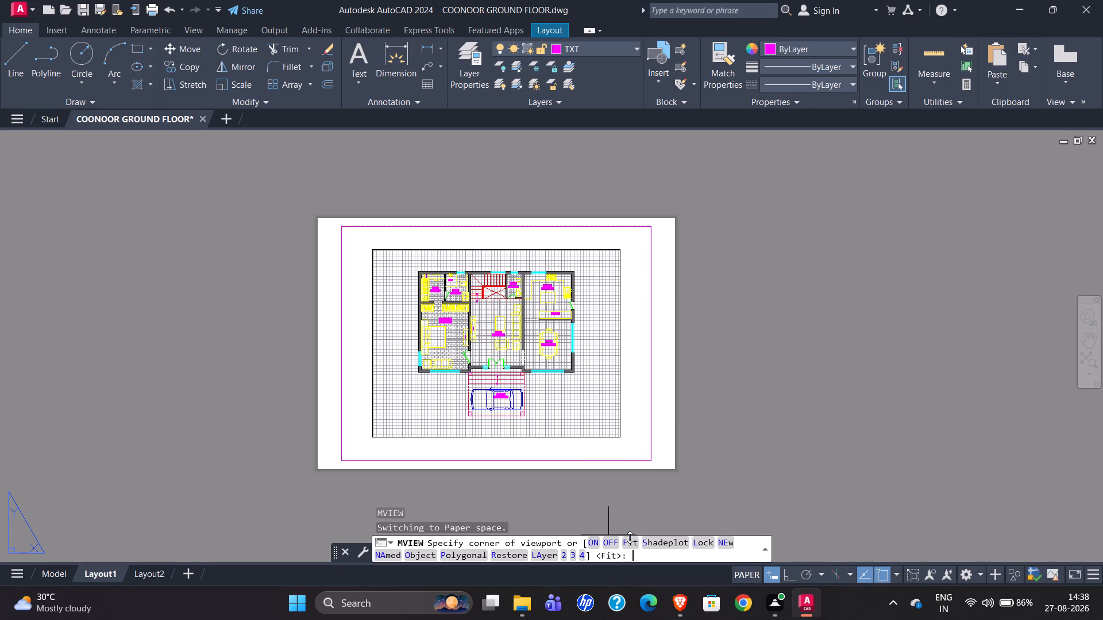
pyautogui.click(630, 543)
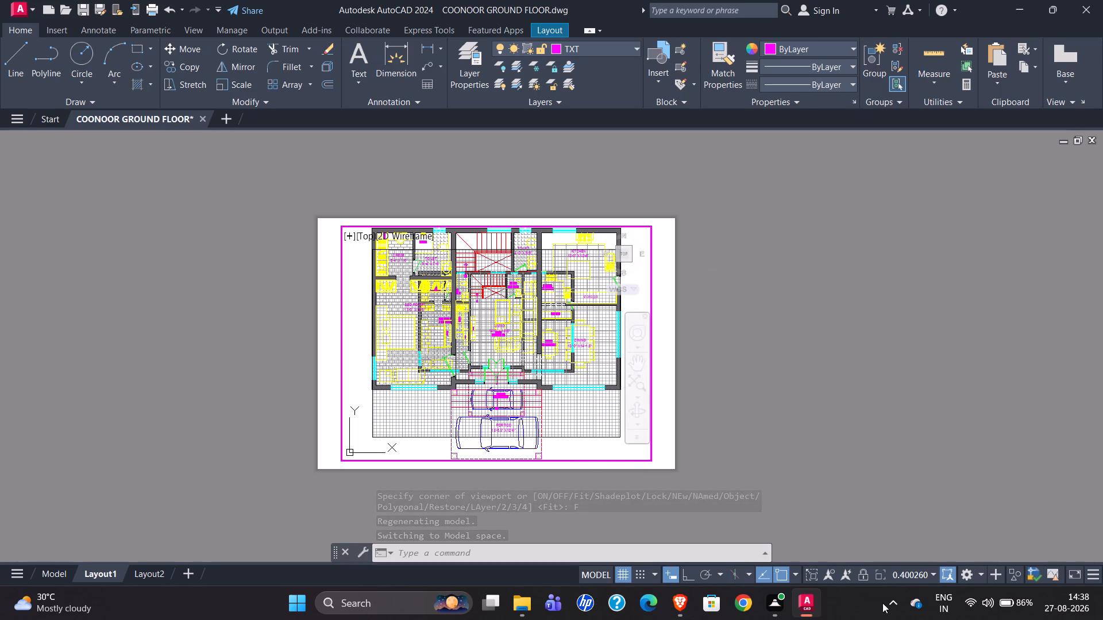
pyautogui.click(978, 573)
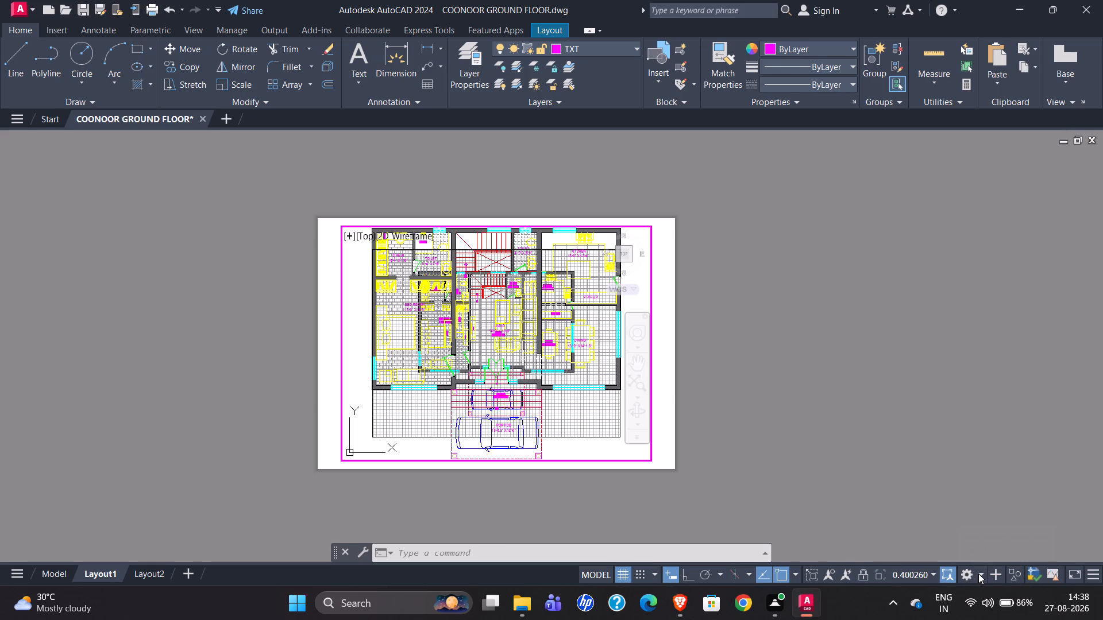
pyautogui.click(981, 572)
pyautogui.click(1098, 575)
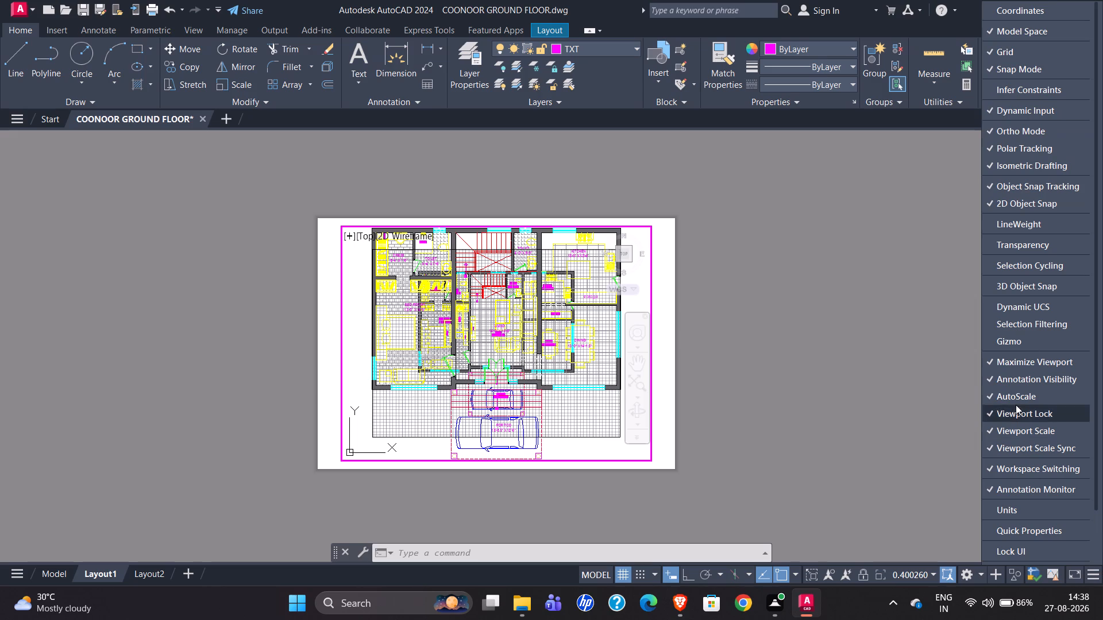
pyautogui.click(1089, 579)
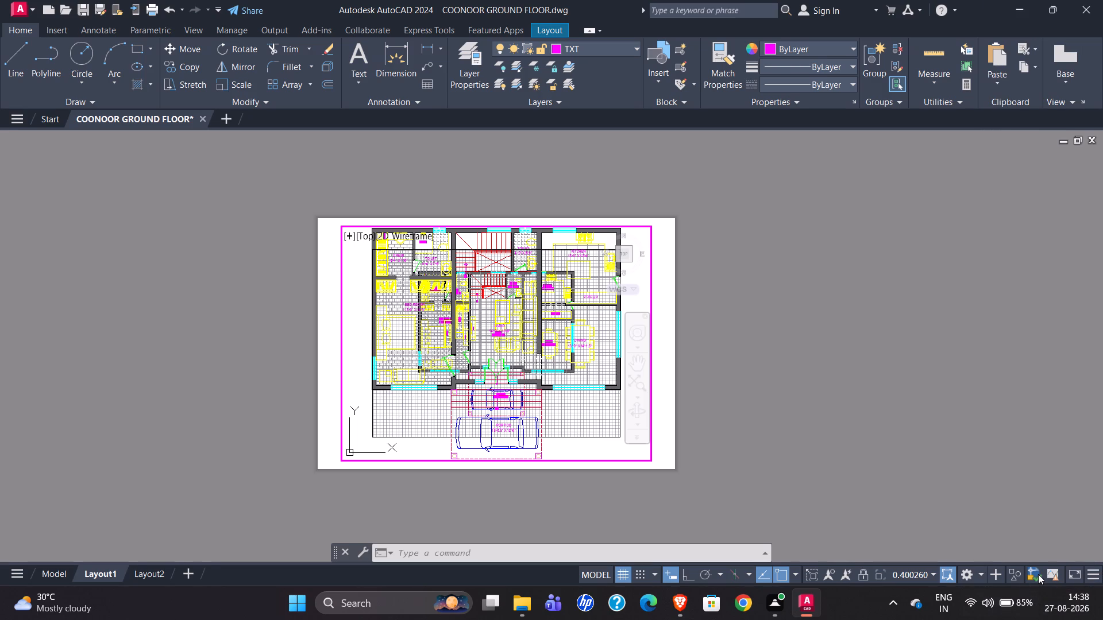
# Return to paper space and examine the overlapping plan views on the Layout1 sheet, up close and as a whole.
pyautogui.doubleClick(787, 270)
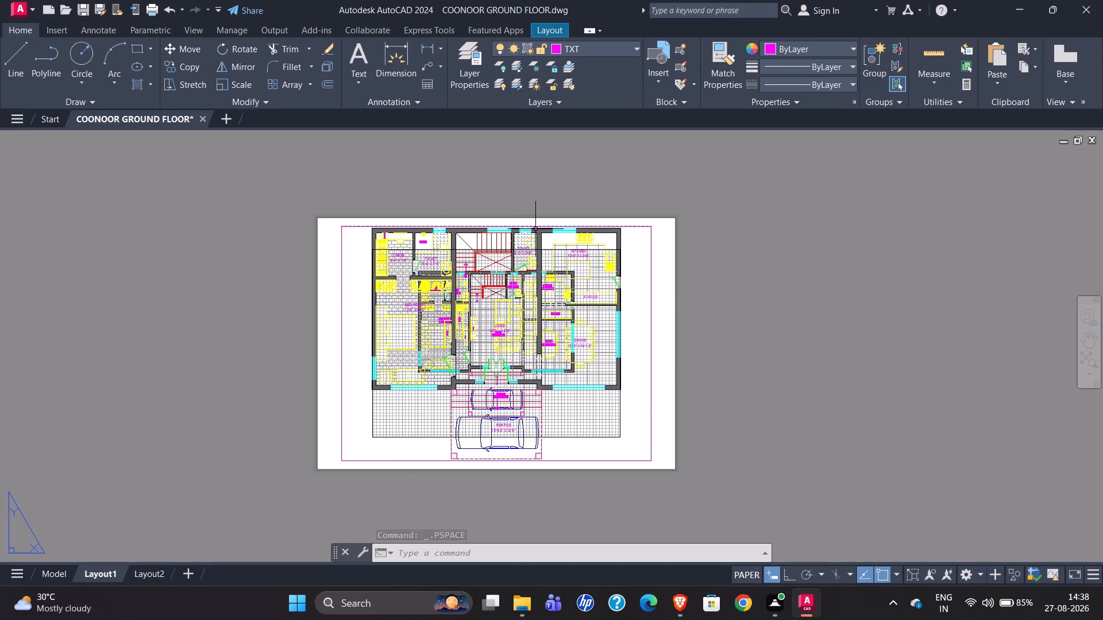
pyautogui.scroll(2, 483, 290)
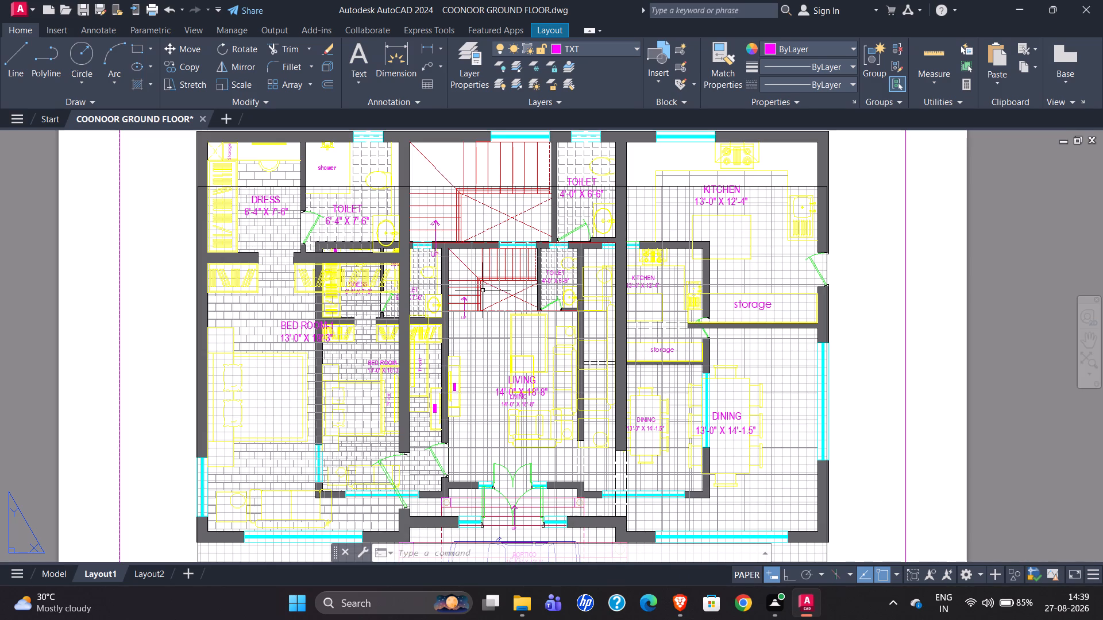
pyautogui.scroll(-1, 512, 254)
pyautogui.scroll(2, 324, 307)
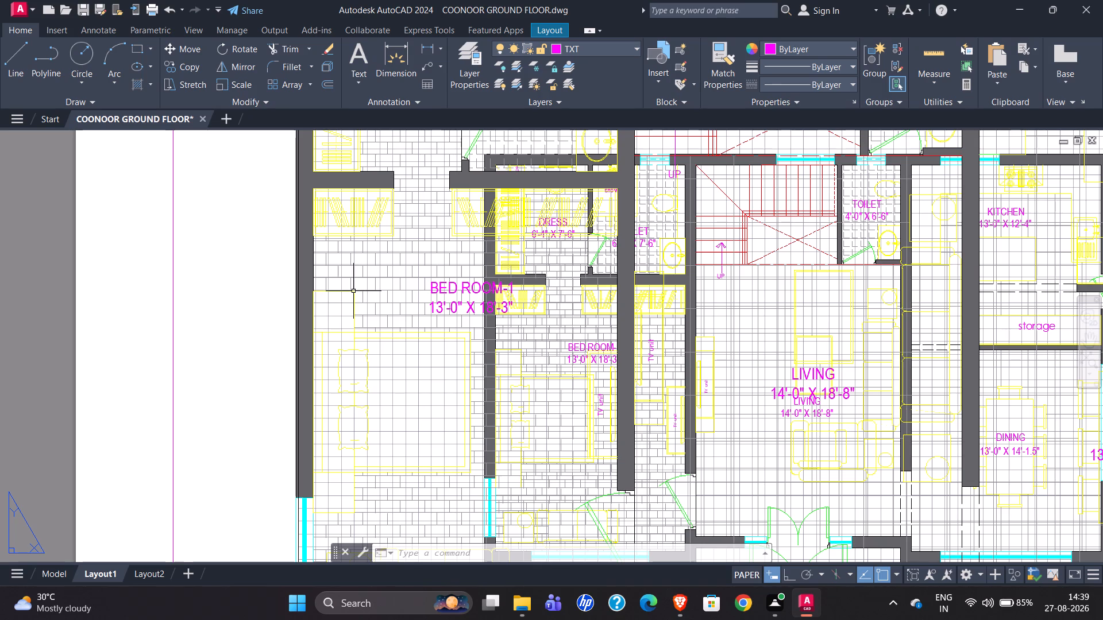
pyautogui.scroll(-3, 404, 277)
pyautogui.scroll(4, 400, 235)
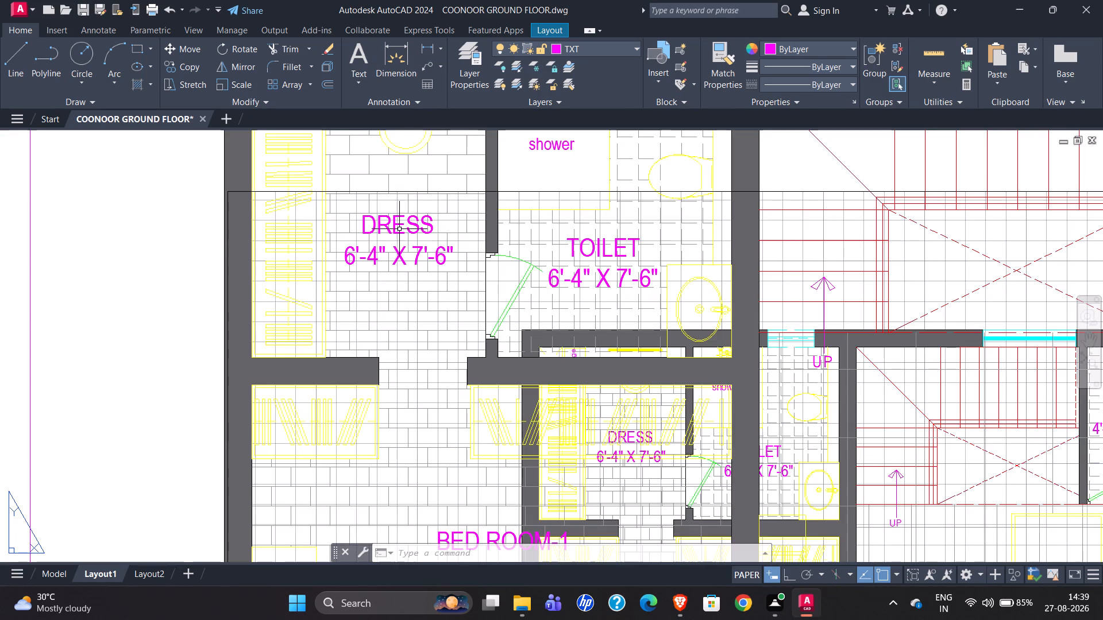
pyautogui.scroll(-2, 323, 258)
pyautogui.scroll(4, 316, 215)
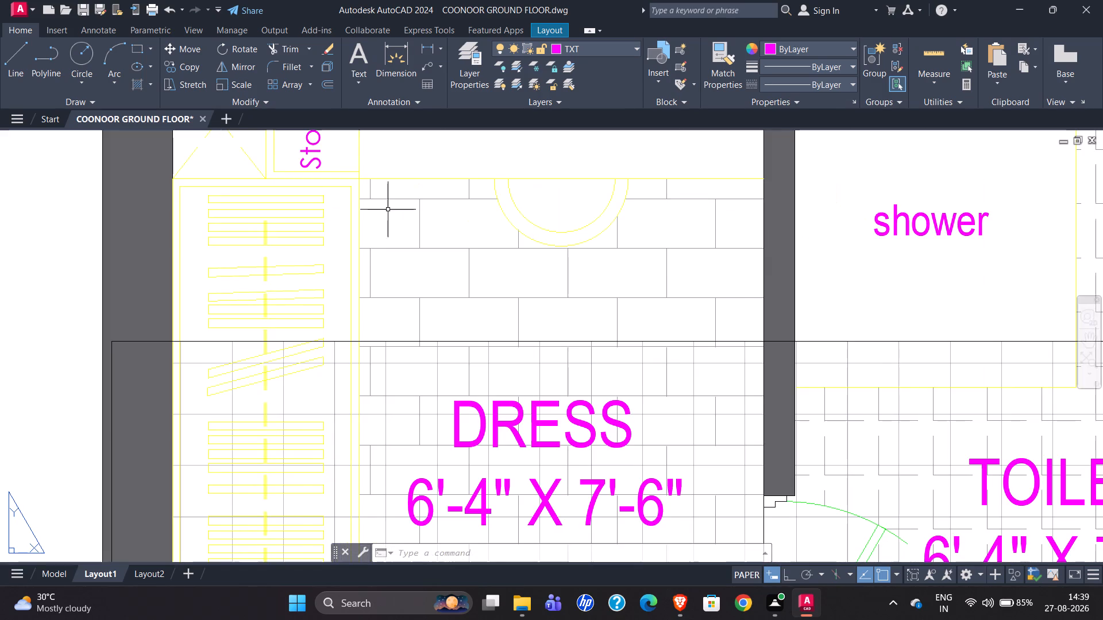
pyautogui.scroll(-4, 351, 245)
pyautogui.scroll(-1, 394, 206)
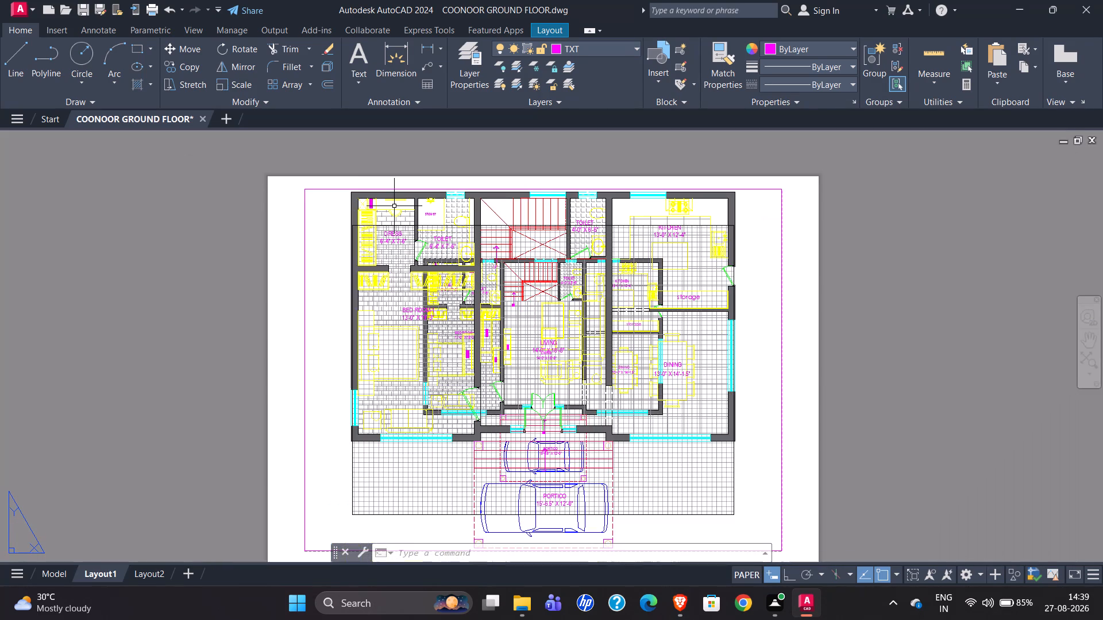
pyautogui.scroll(-1, 507, 215)
pyautogui.scroll(-3, 506, 314)
pyautogui.scroll(3, 481, 330)
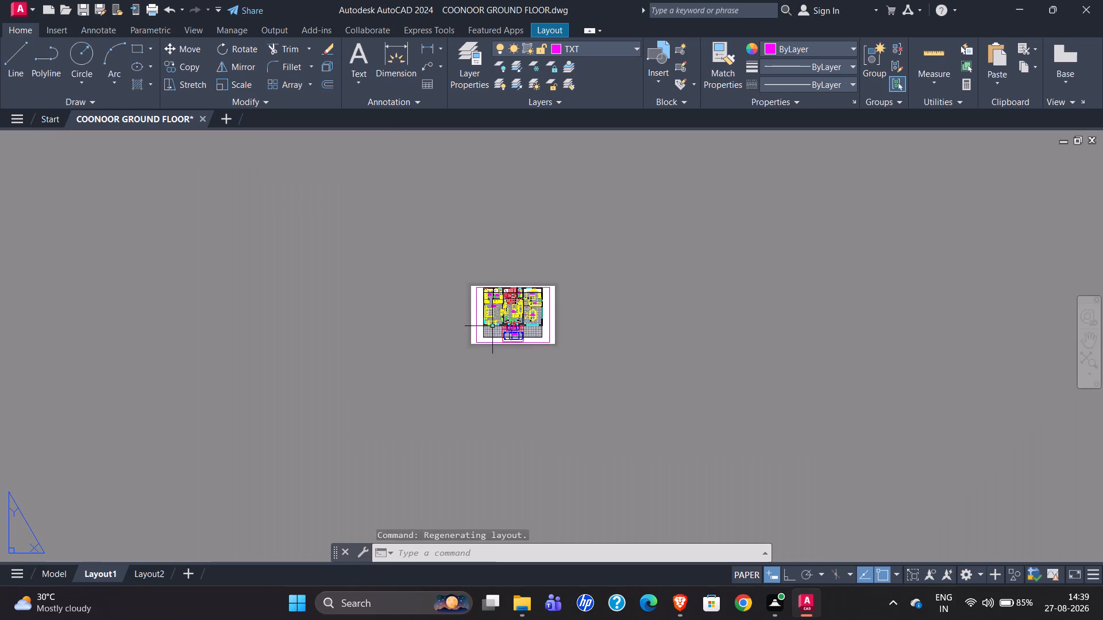
pyautogui.scroll(1, 491, 327)
pyautogui.scroll(-1, 418, 375)
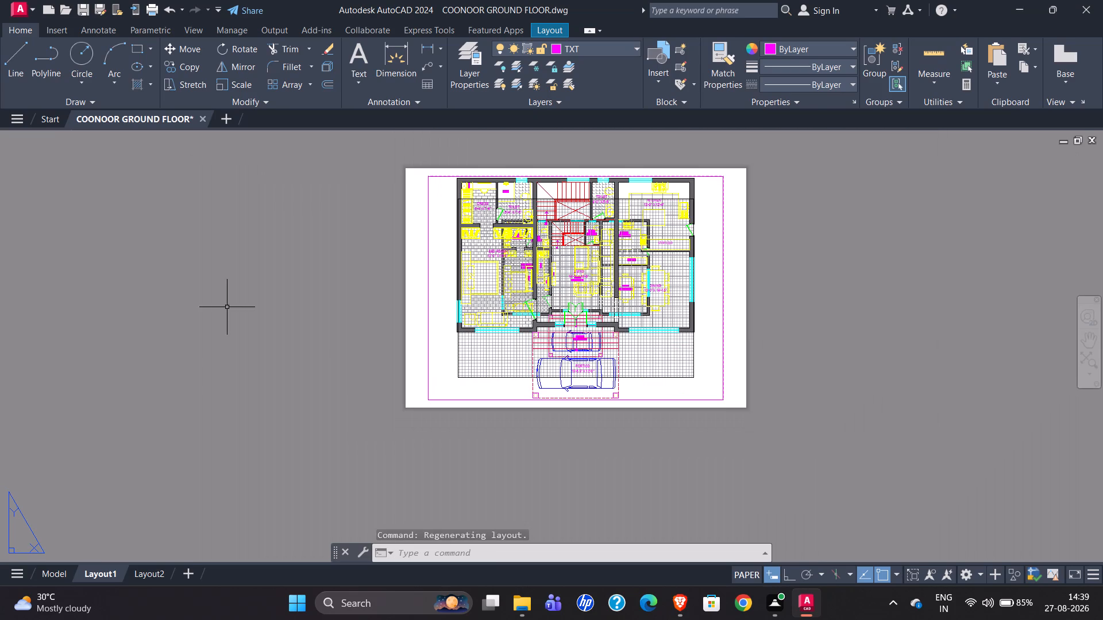
# Switch back to model space and save the COONOOR GROUND FLOOR drawing.
pyautogui.click(61, 573)
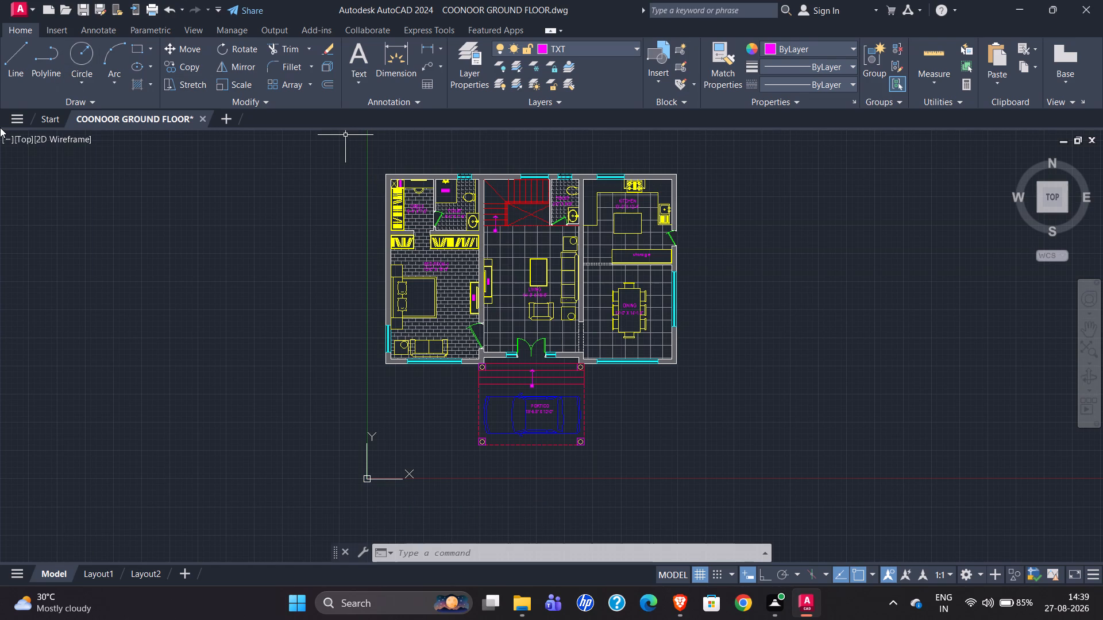
pyautogui.hotkey('ctrl', 's')
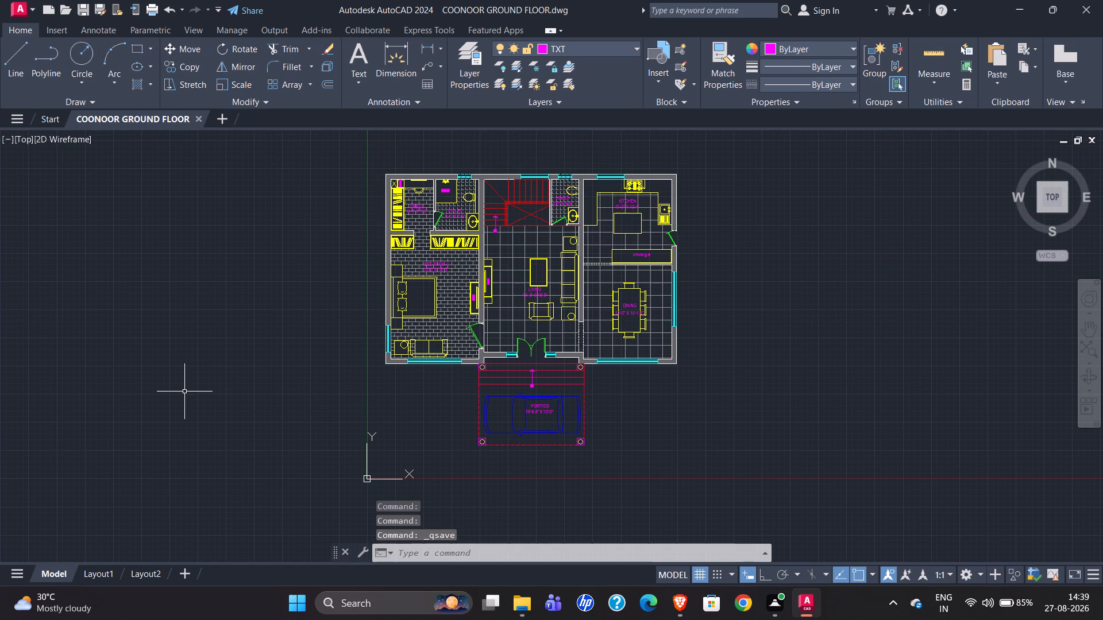
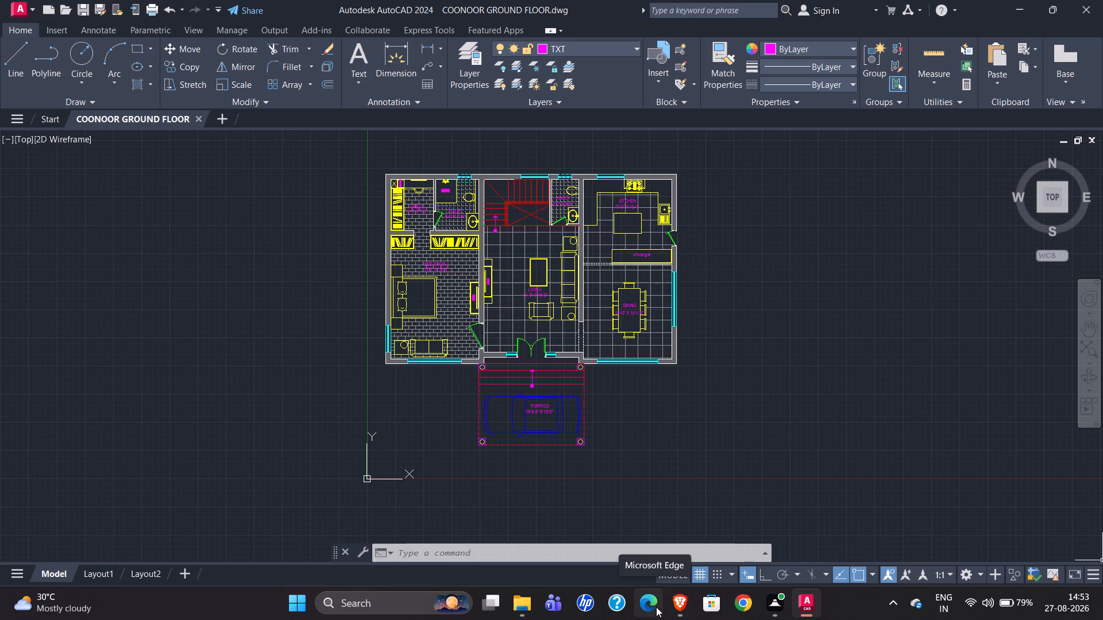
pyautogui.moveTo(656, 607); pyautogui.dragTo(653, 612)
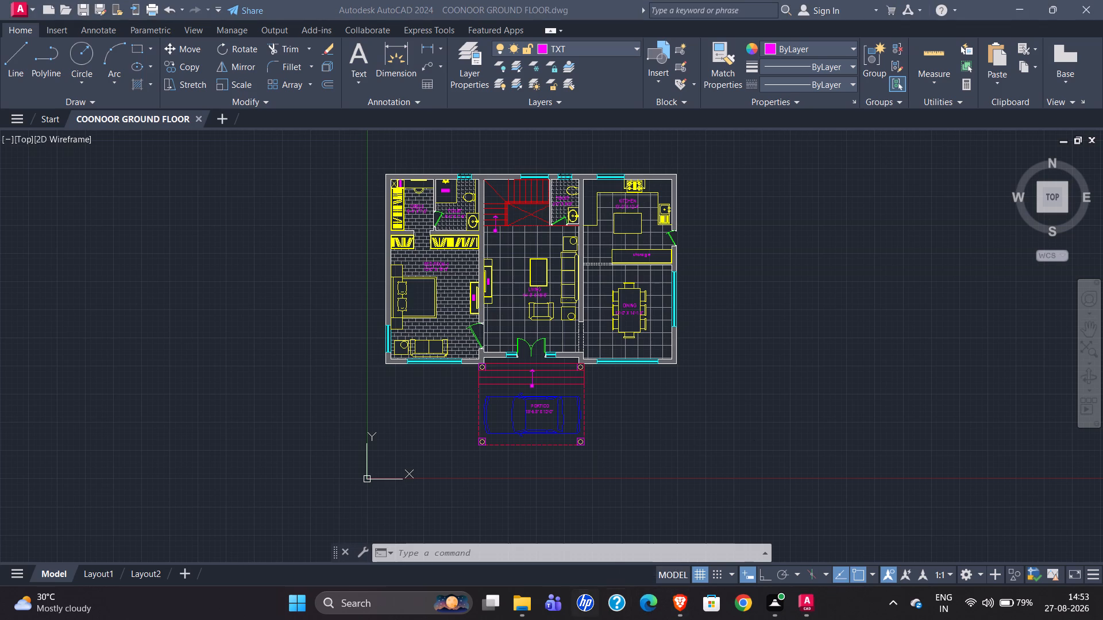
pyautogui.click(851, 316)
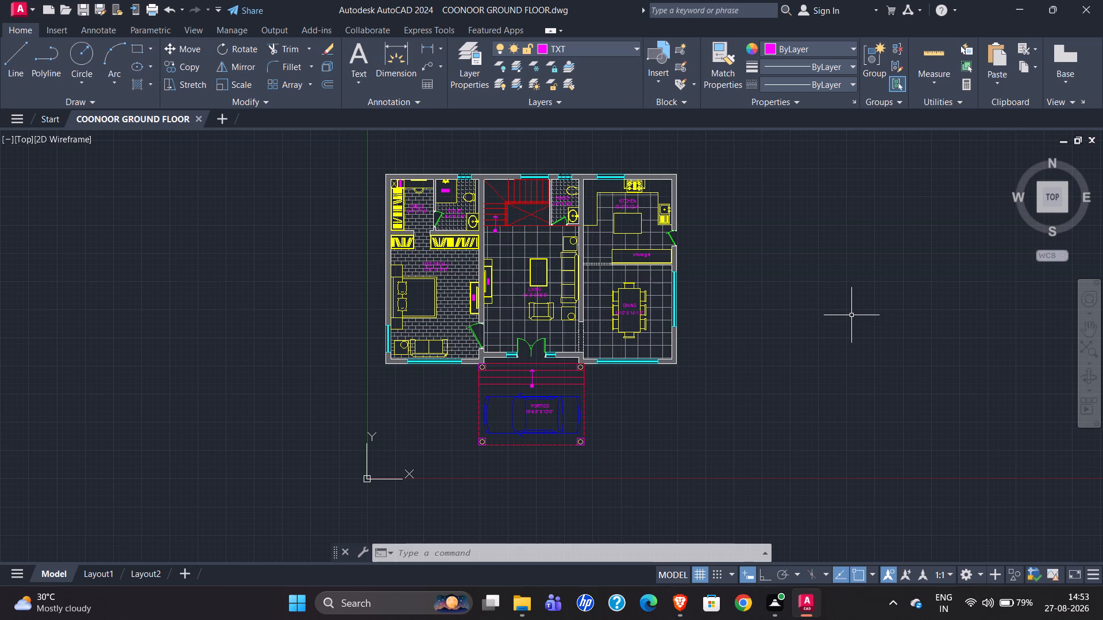
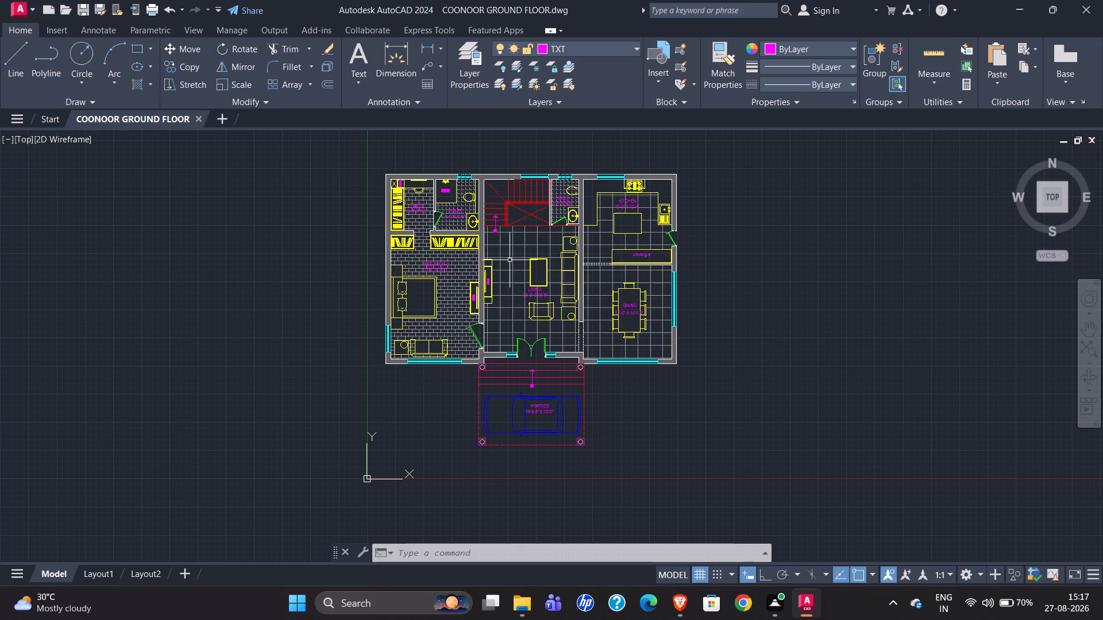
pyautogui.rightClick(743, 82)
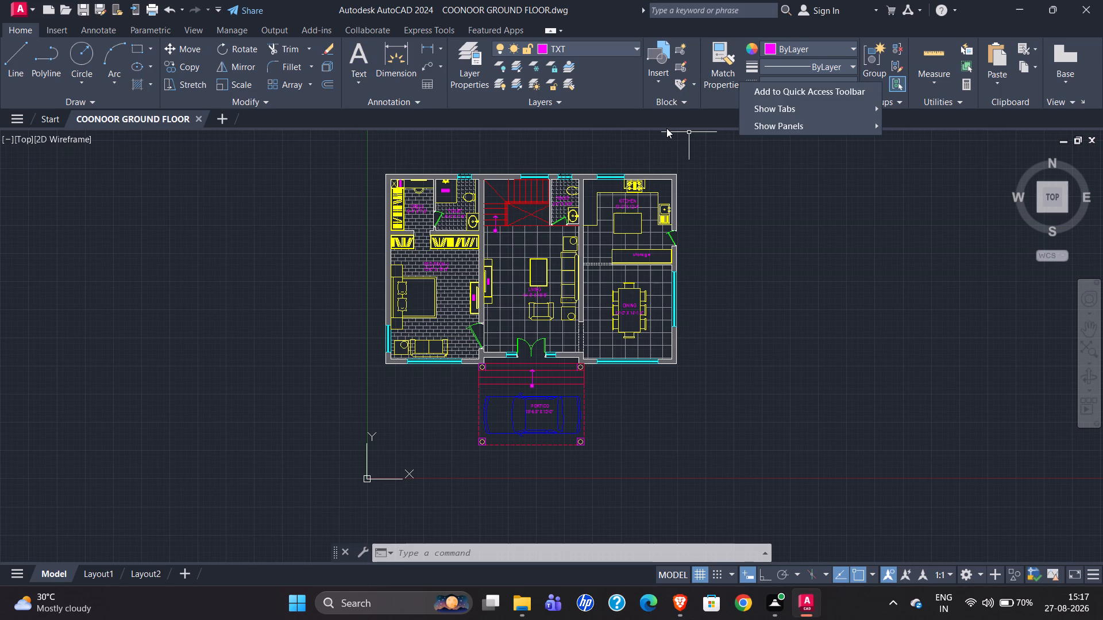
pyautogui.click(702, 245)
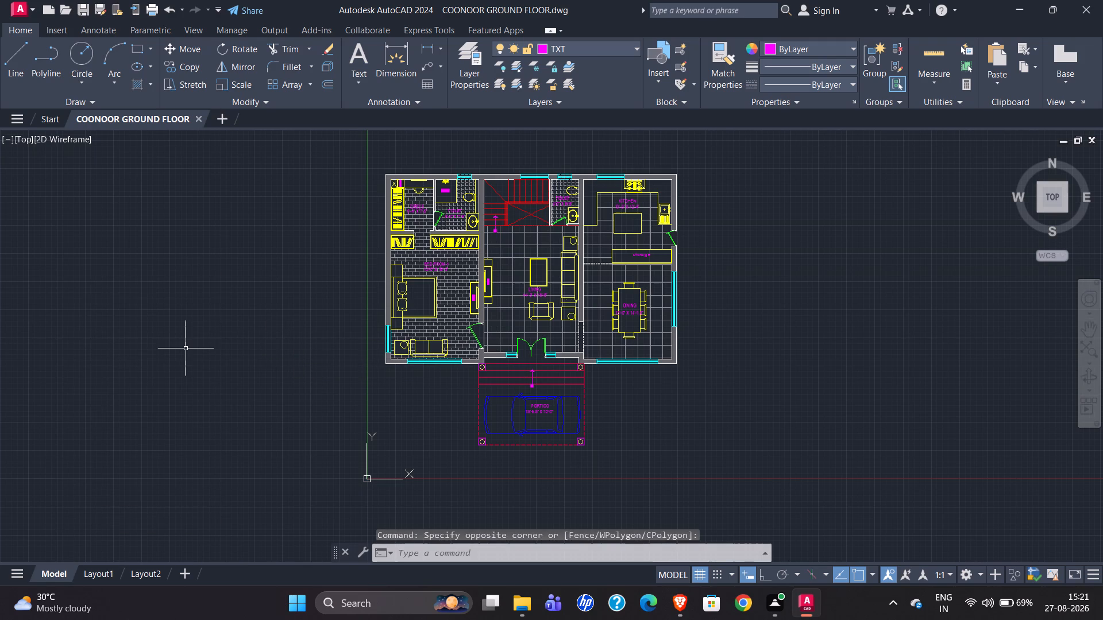
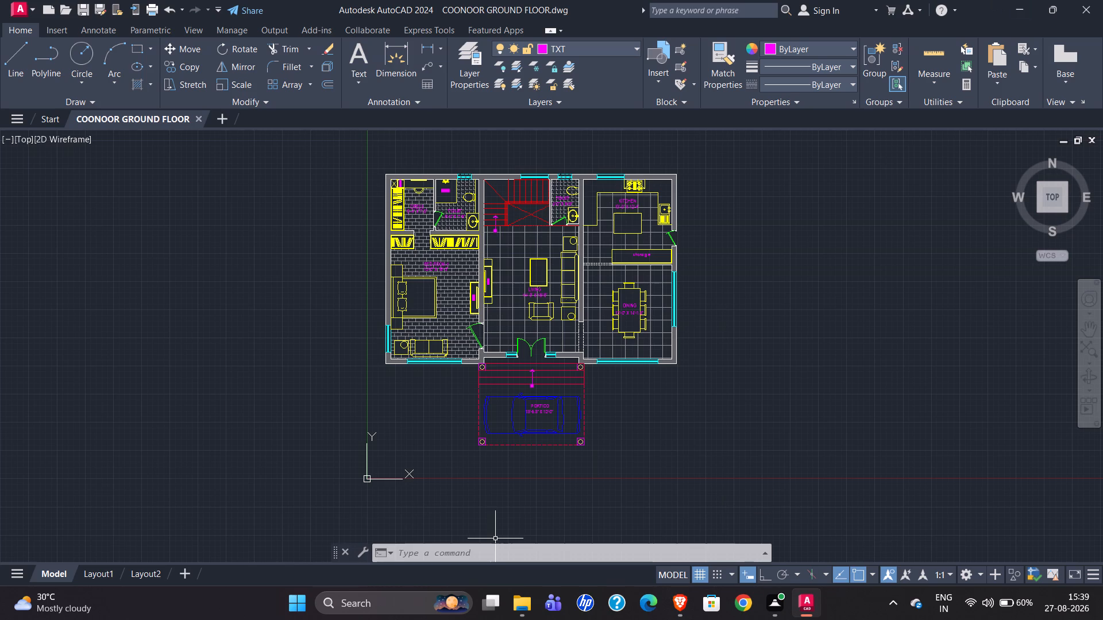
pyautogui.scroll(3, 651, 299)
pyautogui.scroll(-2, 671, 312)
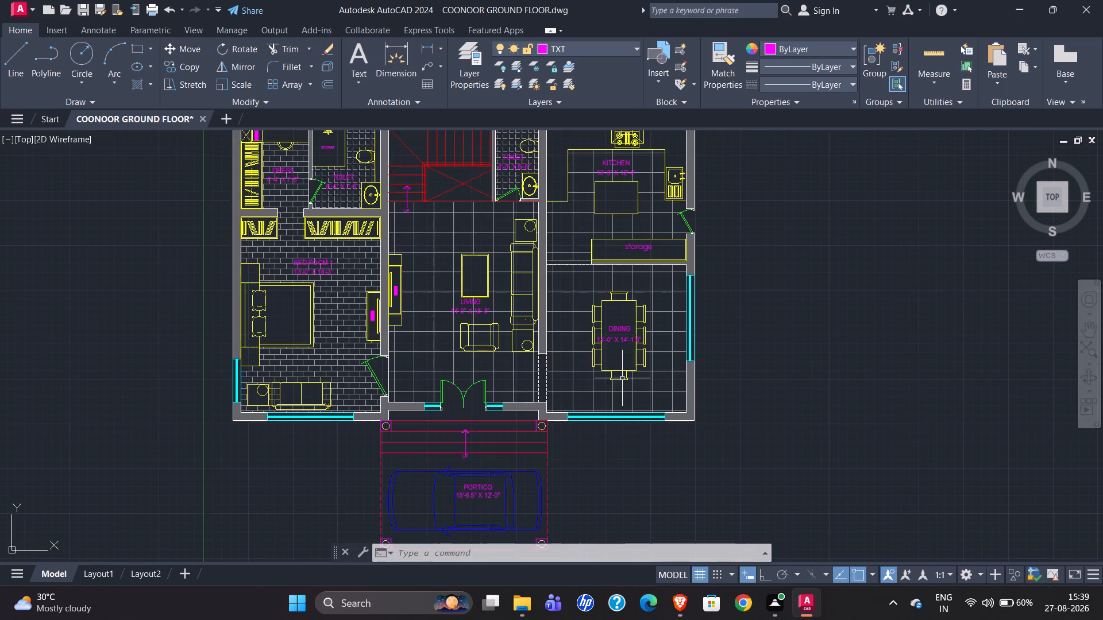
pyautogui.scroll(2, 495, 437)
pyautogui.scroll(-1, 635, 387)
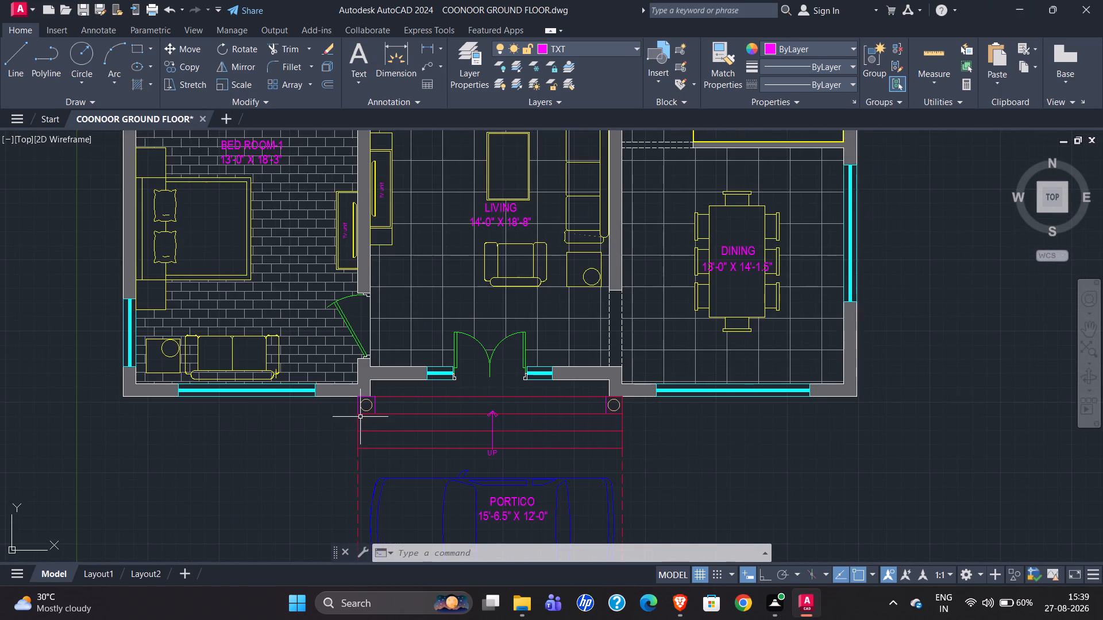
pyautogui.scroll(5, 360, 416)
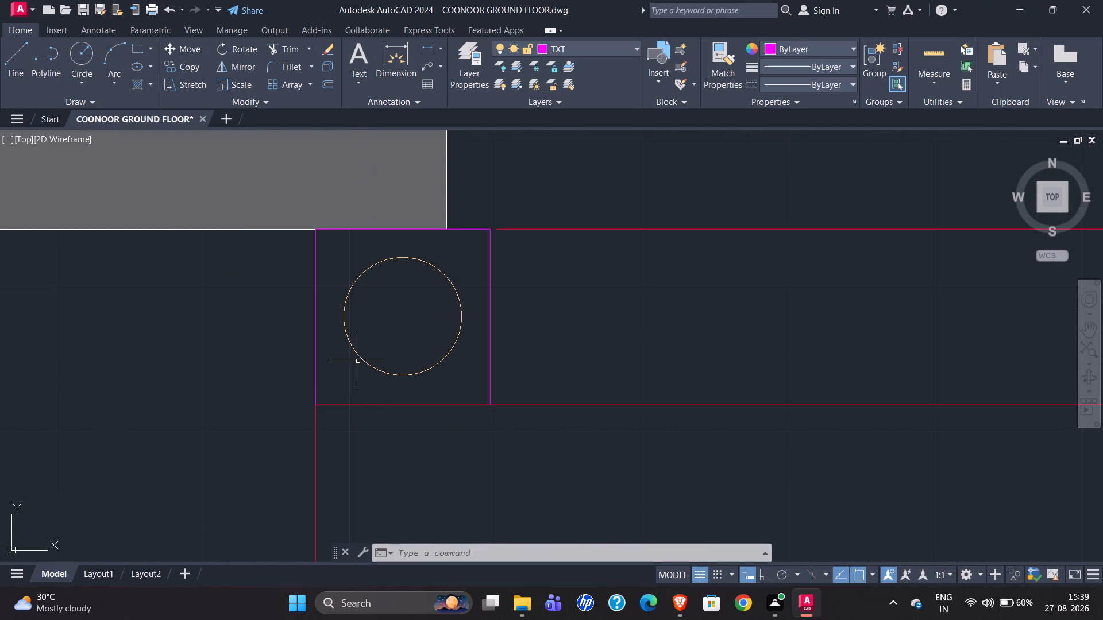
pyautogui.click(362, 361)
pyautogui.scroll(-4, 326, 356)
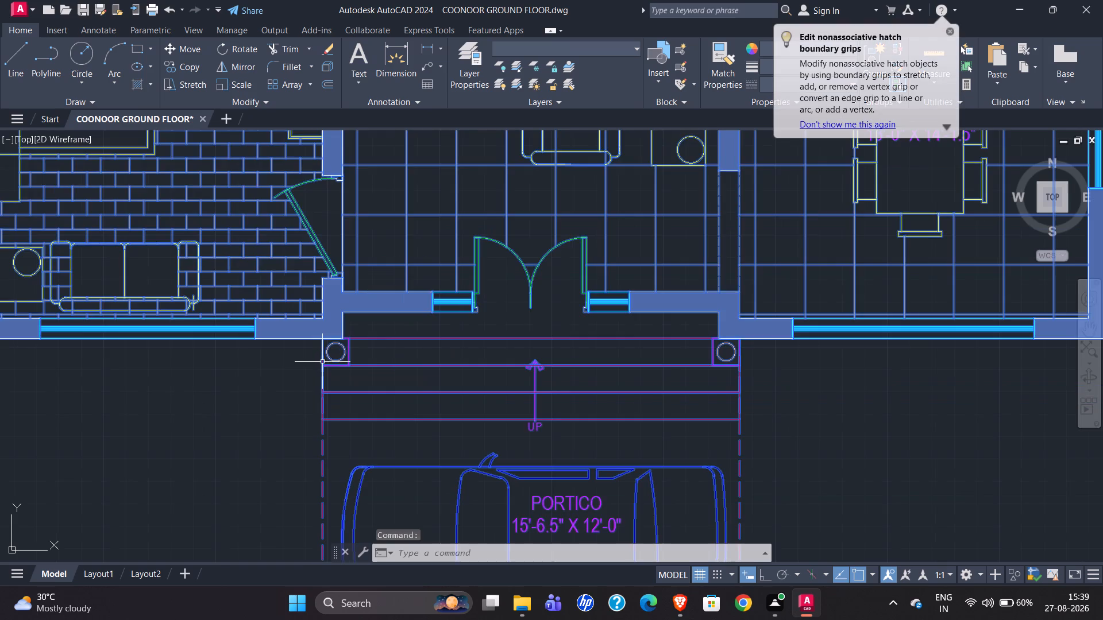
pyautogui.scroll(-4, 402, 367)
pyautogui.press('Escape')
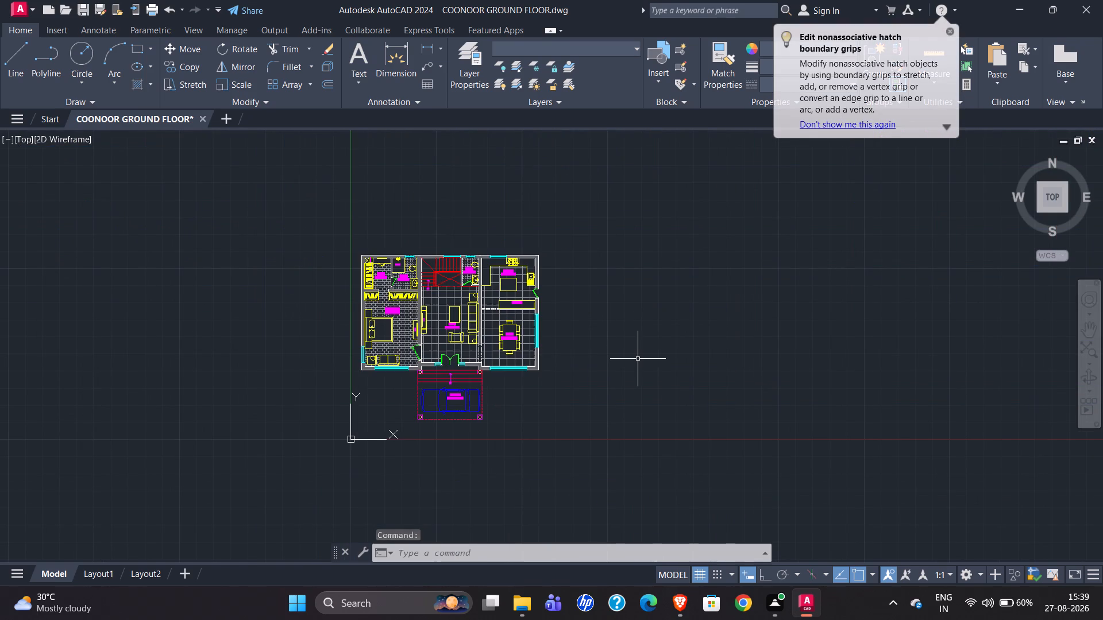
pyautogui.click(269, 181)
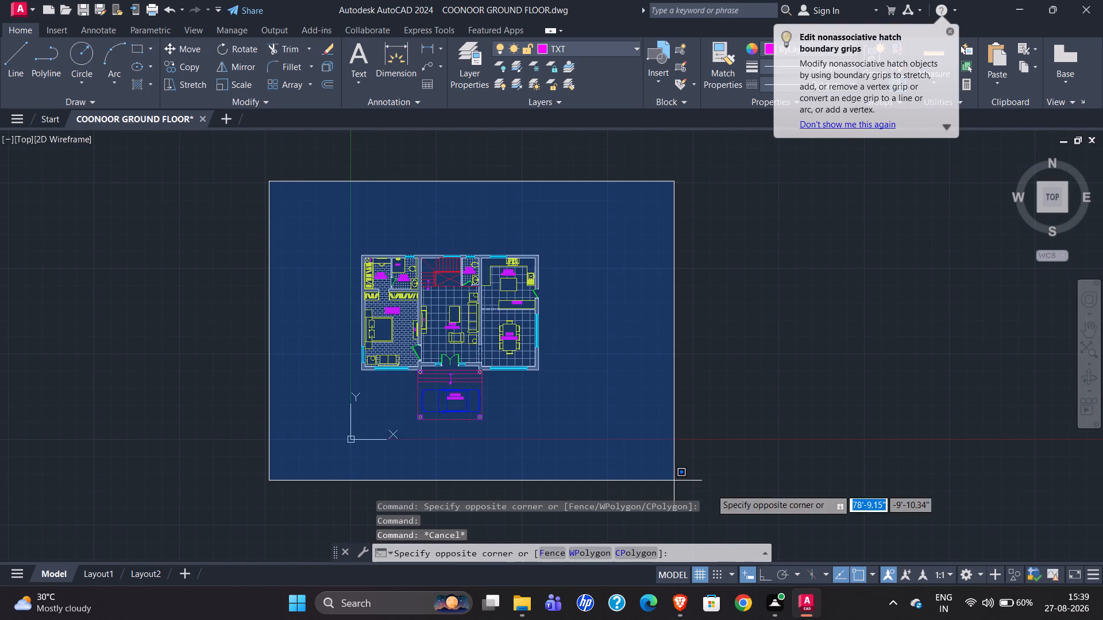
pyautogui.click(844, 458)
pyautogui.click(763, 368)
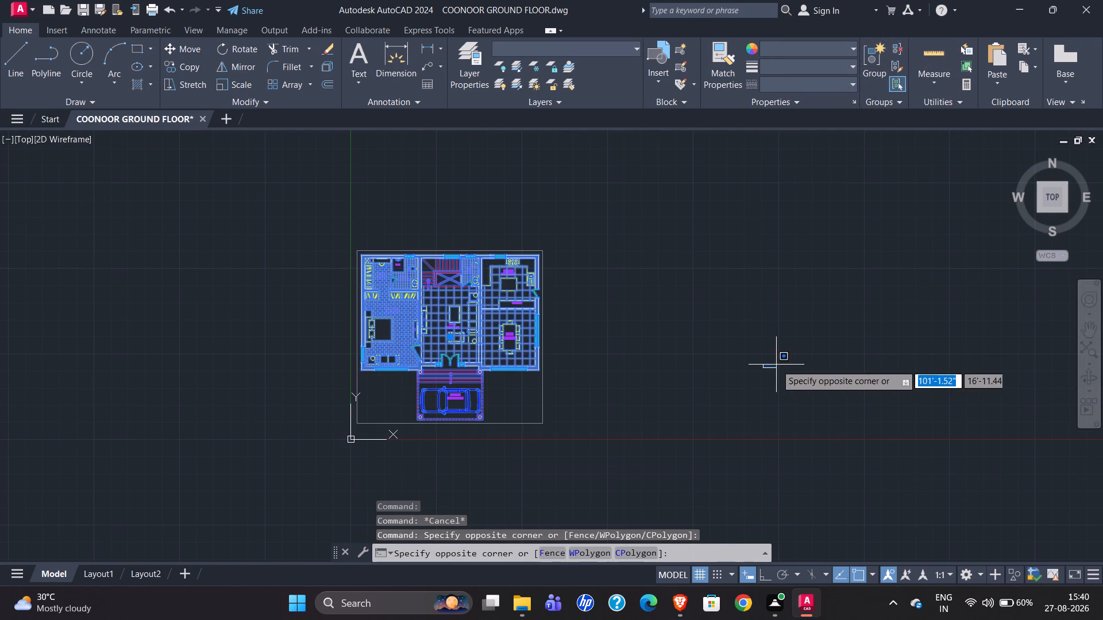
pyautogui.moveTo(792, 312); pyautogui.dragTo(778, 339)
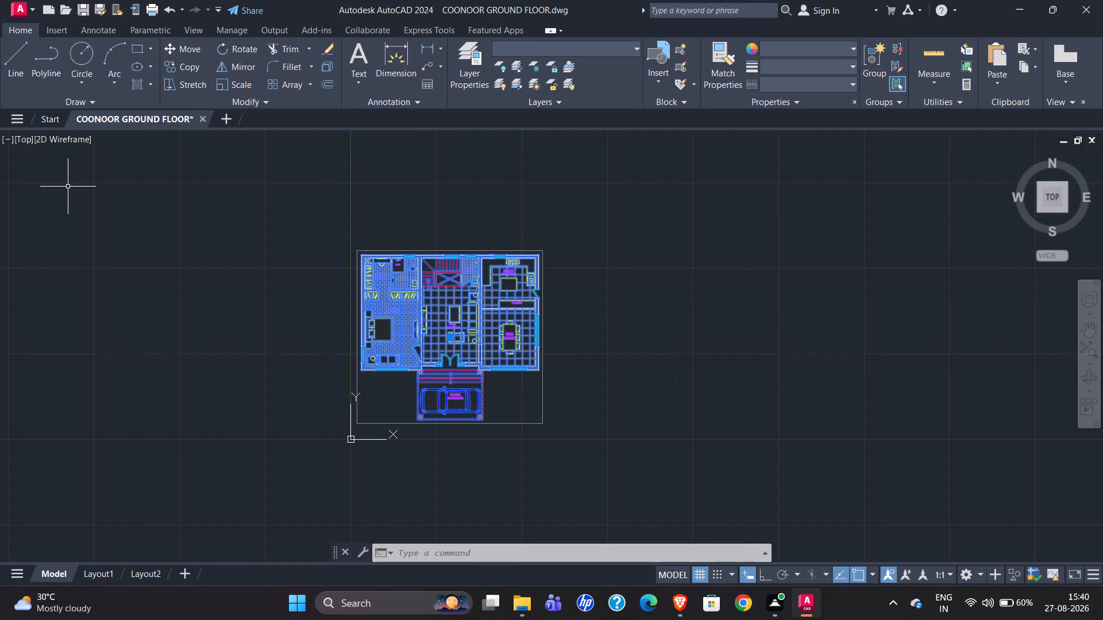
# Draw a small circle in the empty space east of the floor plan as a stick figure's head.
pyautogui.click(73, 51)
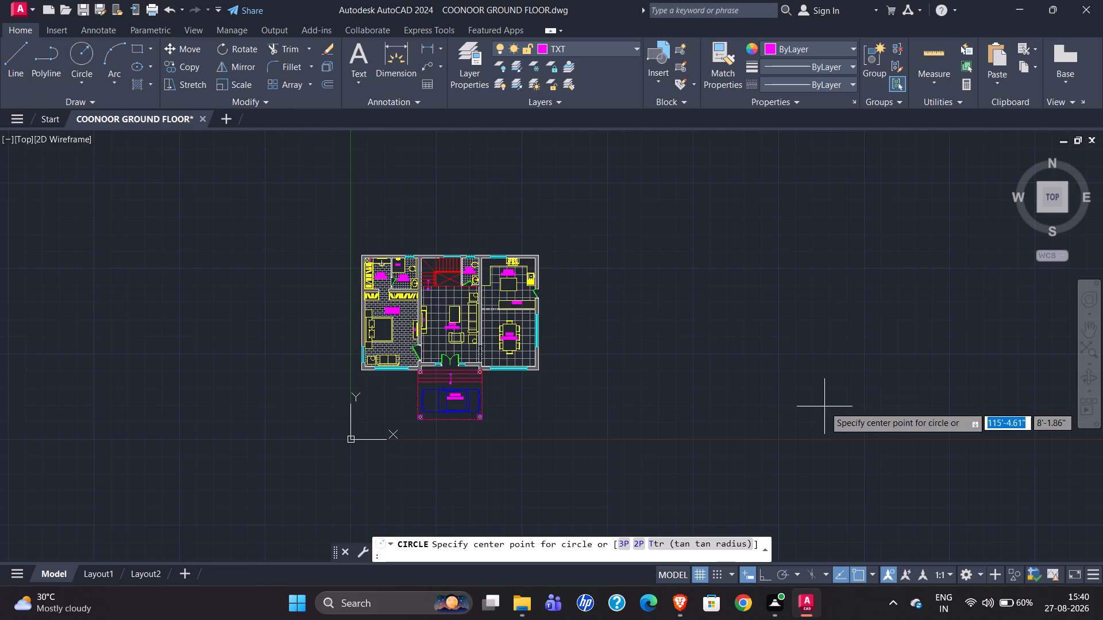
pyautogui.click(697, 298)
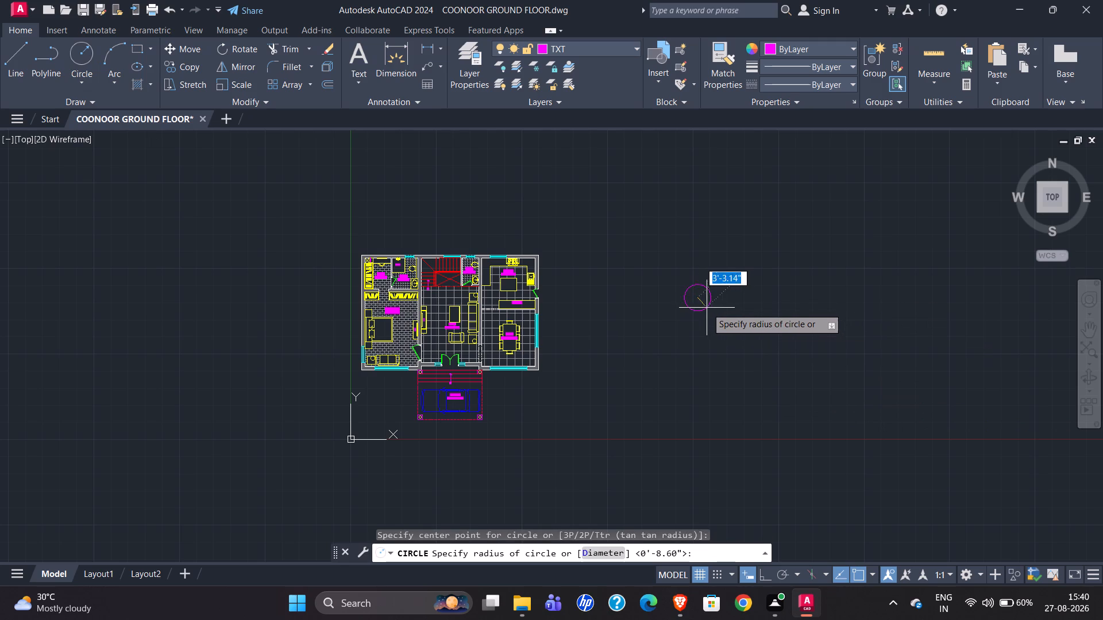
pyautogui.click(708, 309)
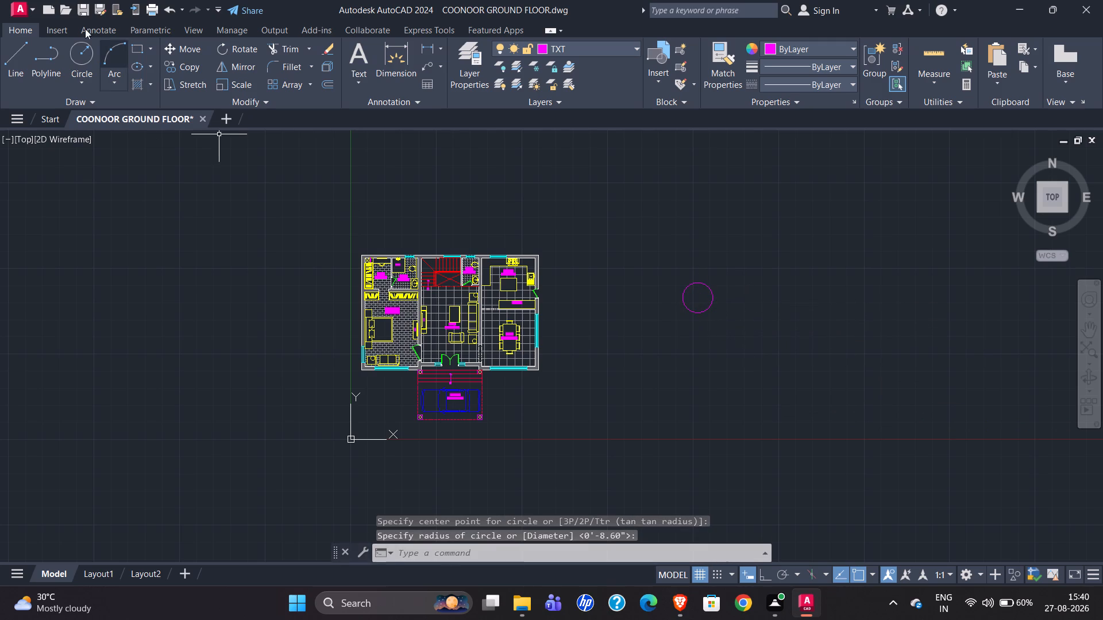
# Draw a vertical body line down from the circle's bottom quadrant, with two slanted leg lines spreading from its lower end.
pyautogui.click(28, 64)
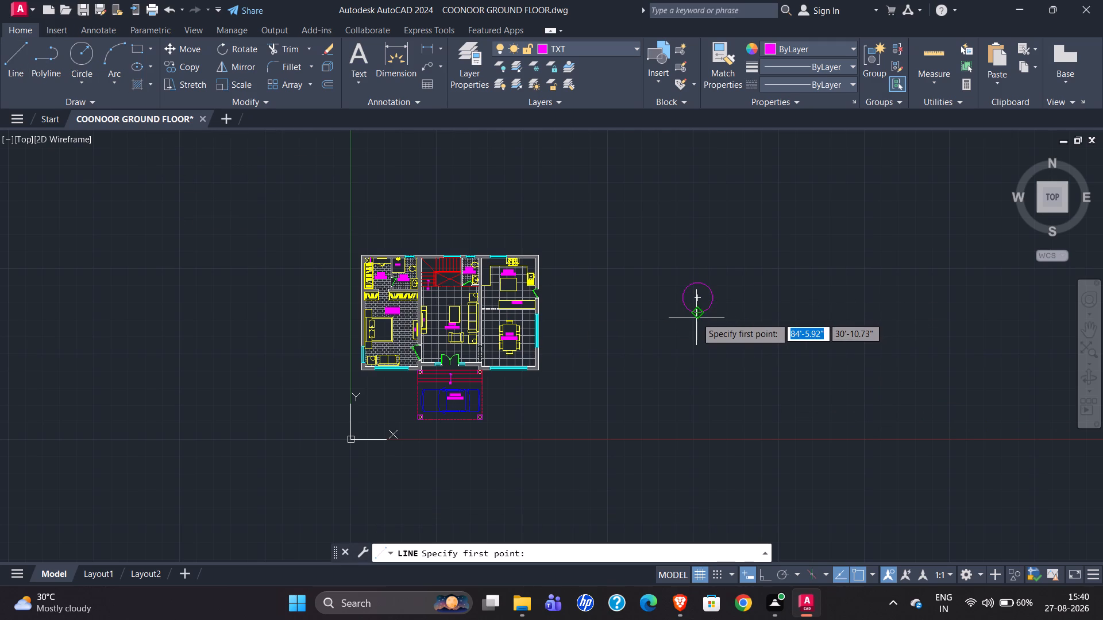
pyautogui.click(697, 313)
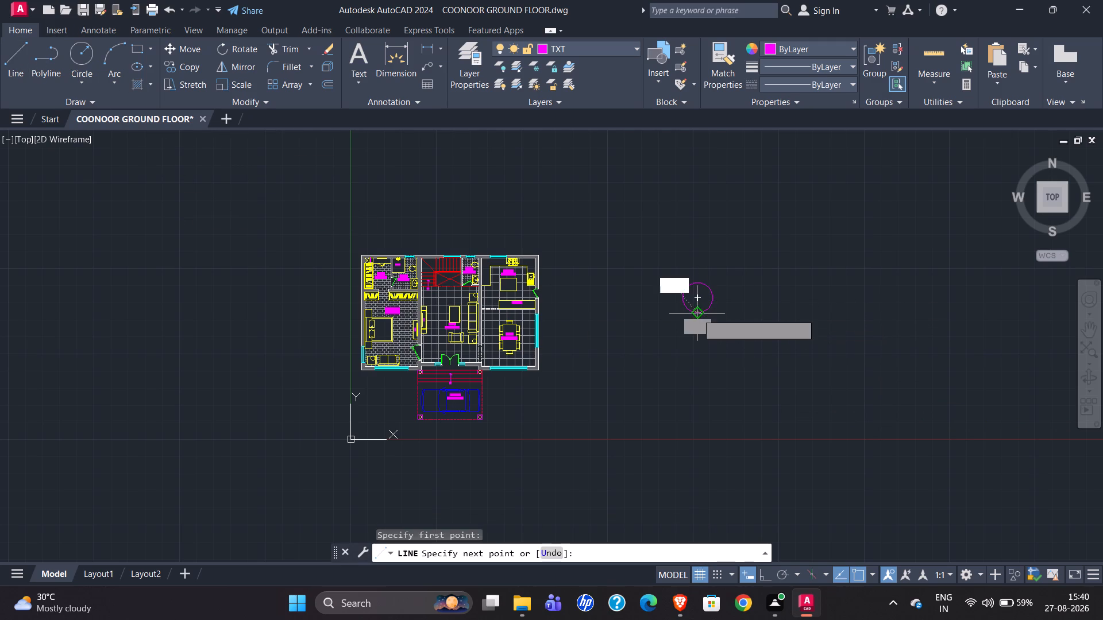
pyautogui.click(697, 385)
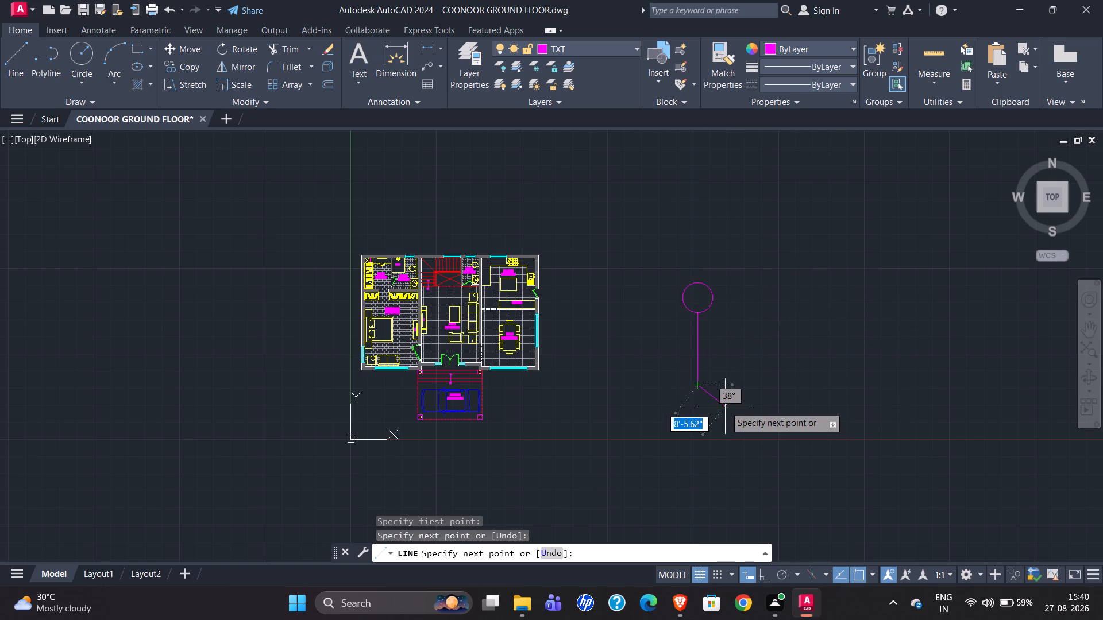
pyautogui.click(725, 406)
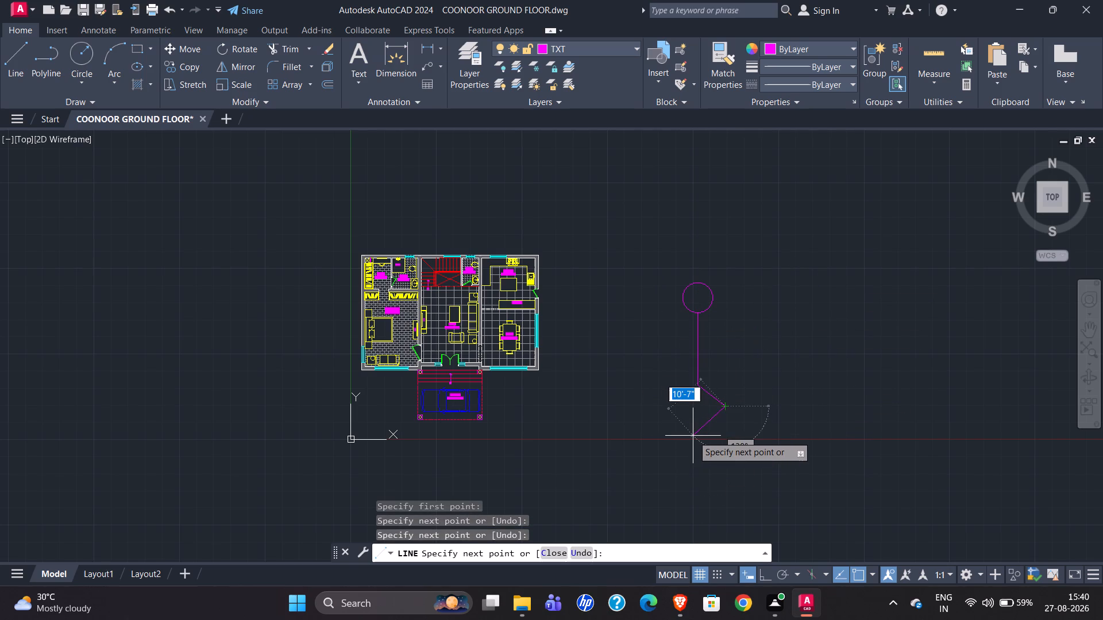
pyautogui.press('Escape')
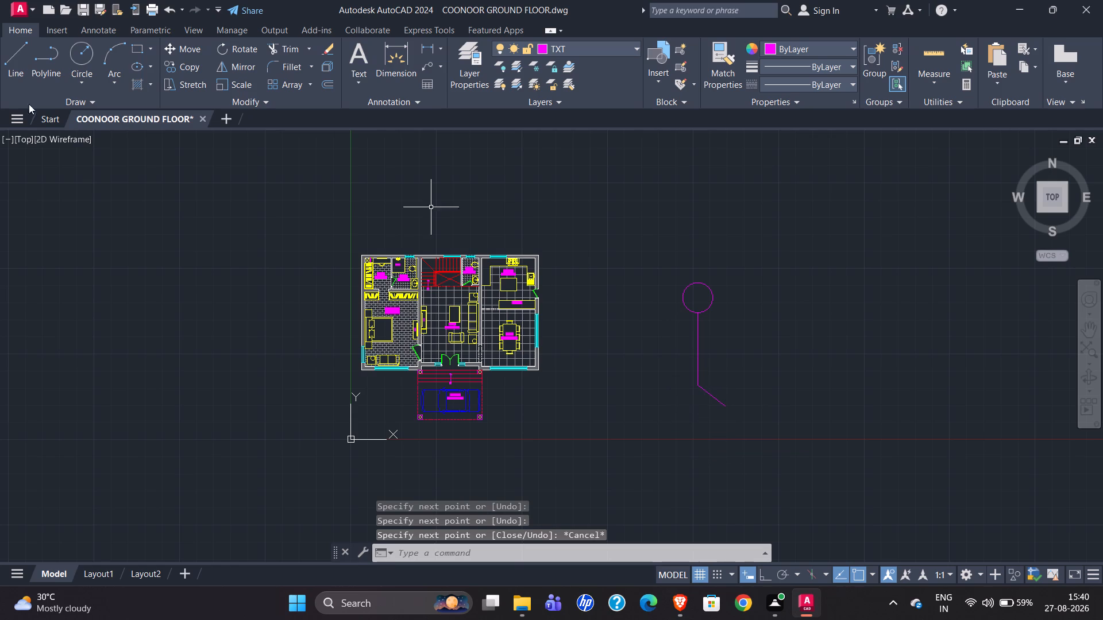
pyautogui.click(18, 67)
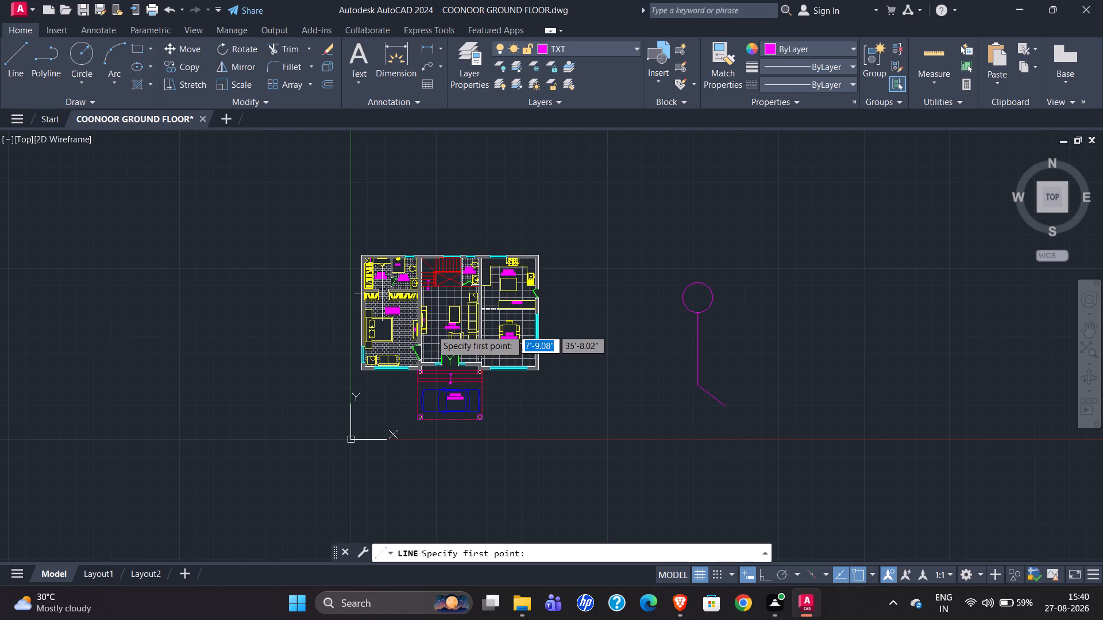
pyautogui.click(699, 383)
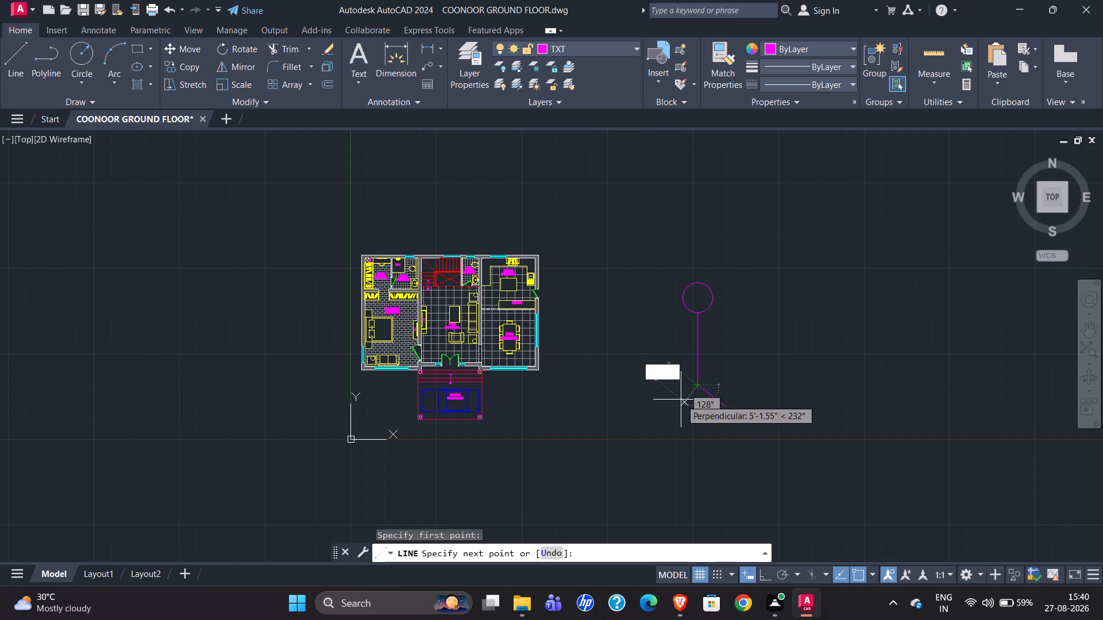
pyautogui.click(677, 404)
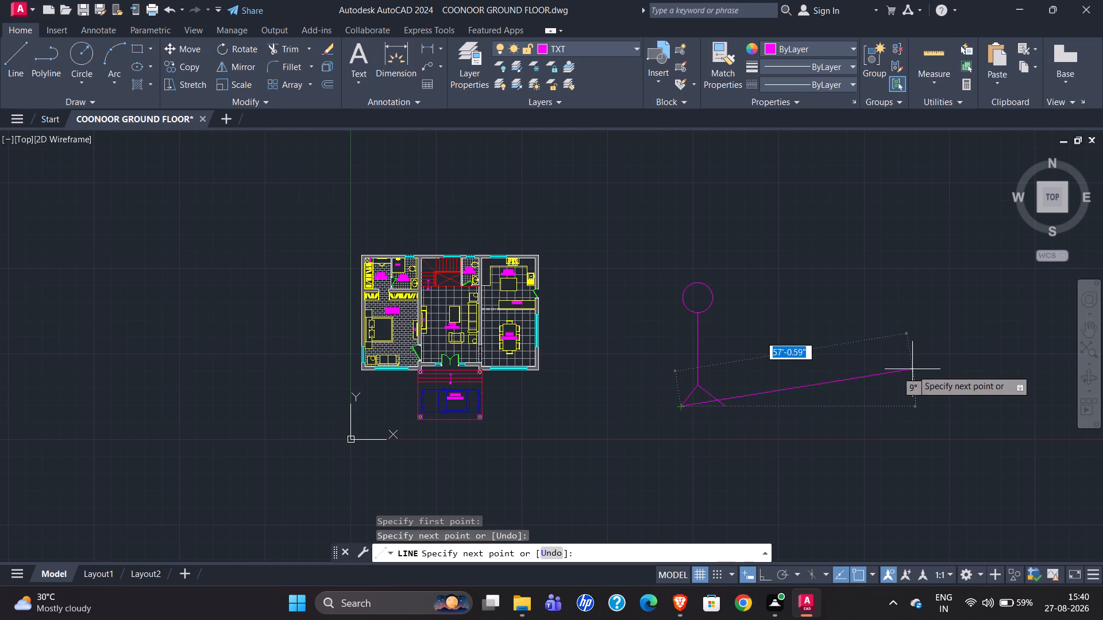
pyautogui.press('Escape')
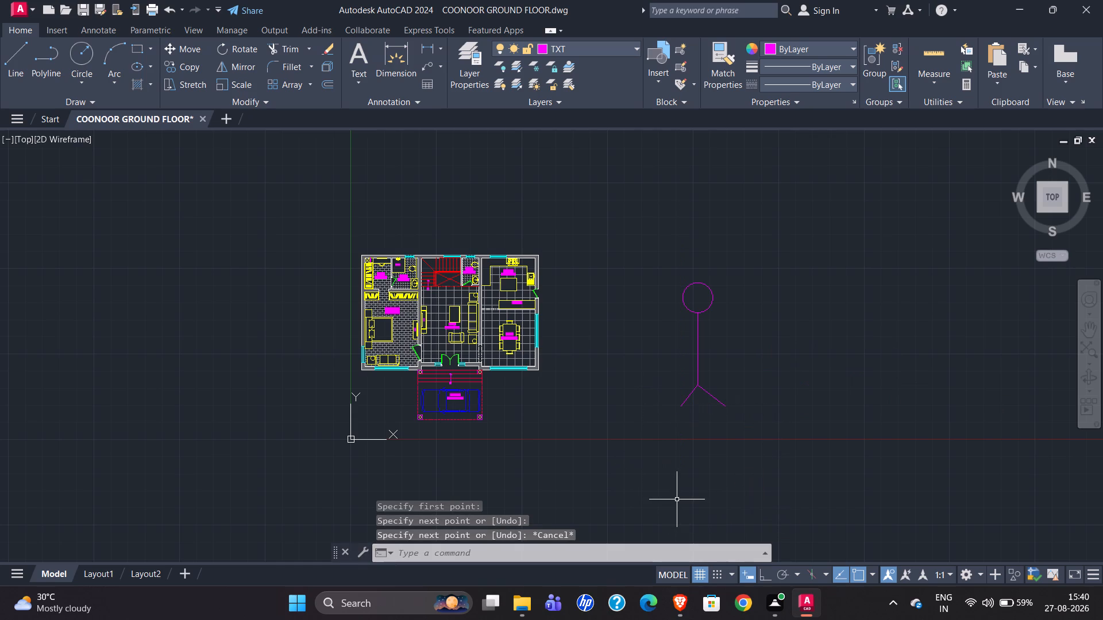
# Delete the stick figure's straight vertical body line, keeping the head and legs.
pyautogui.click(697, 374)
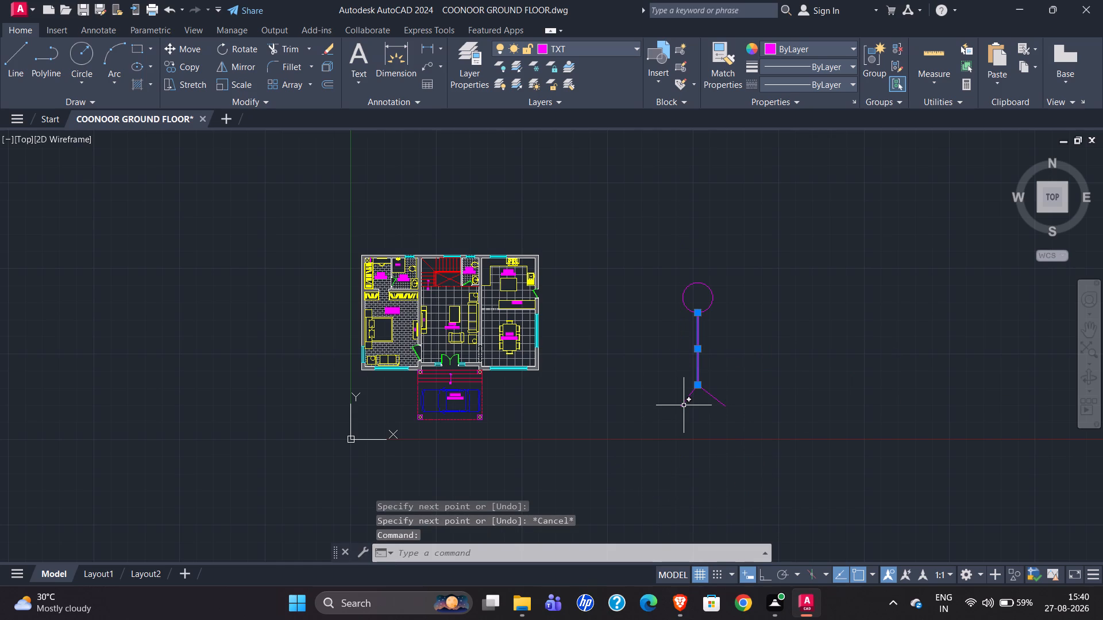
pyautogui.click(700, 346)
pyautogui.click(673, 363)
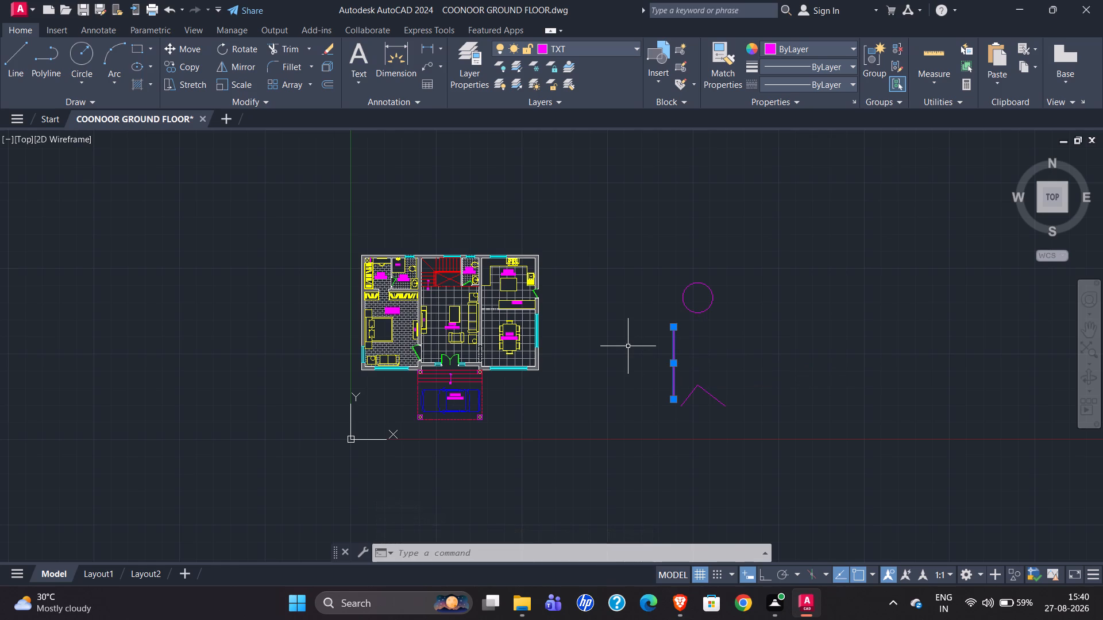
pyautogui.press('Delete')
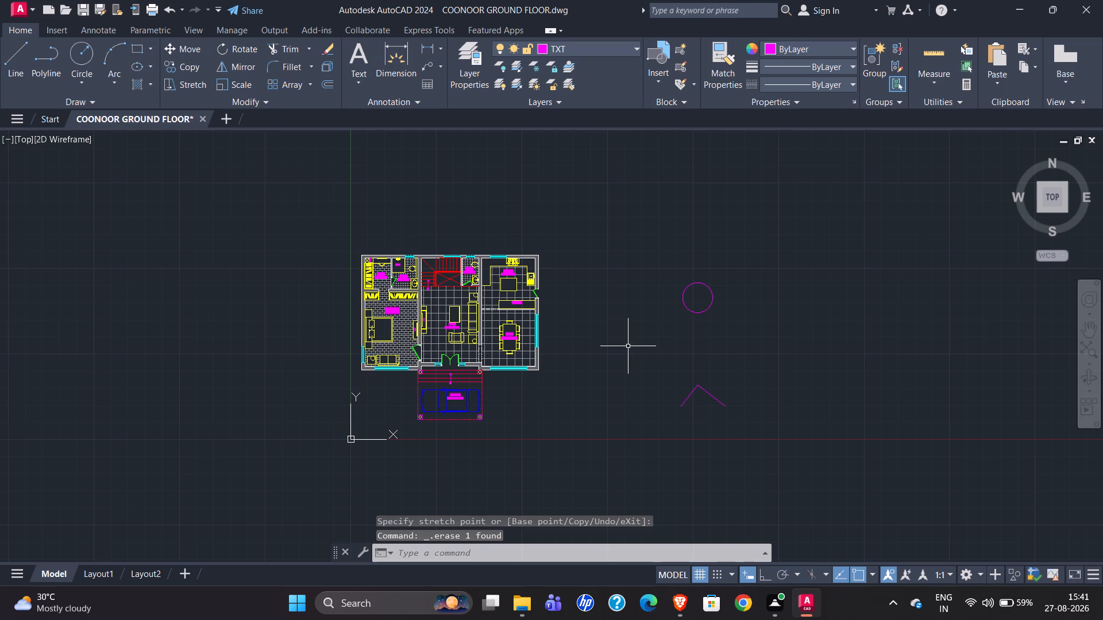
# Draw a bent two-segment body line from the head's bottom to the leg joint, bowing toward the plan, lower segment about 8'-5".
pyautogui.click(5, 46)
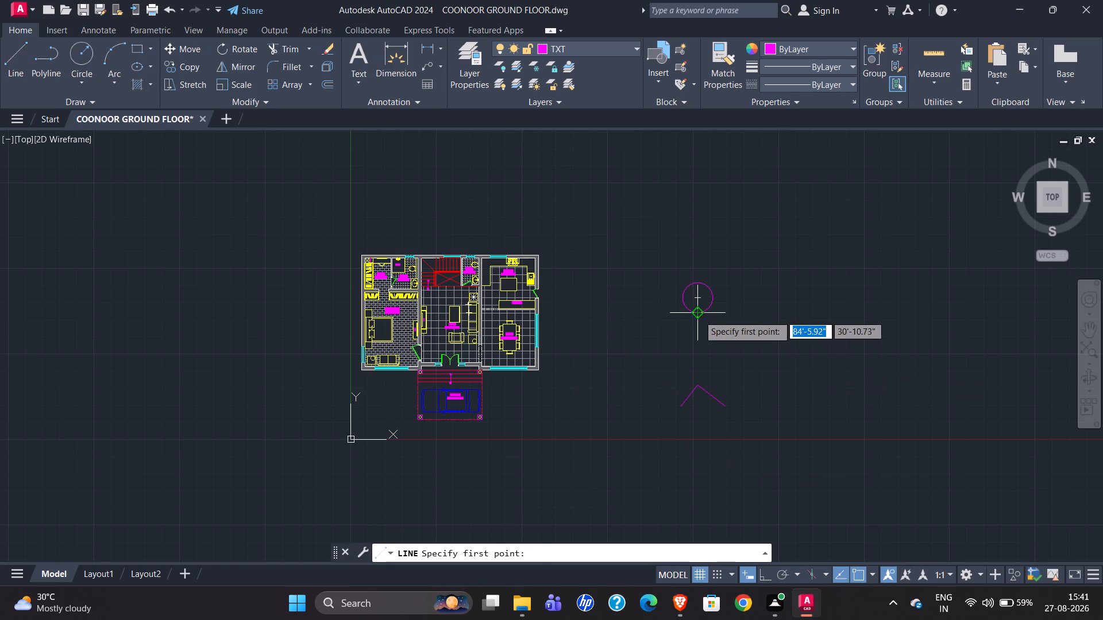
pyautogui.click(699, 315)
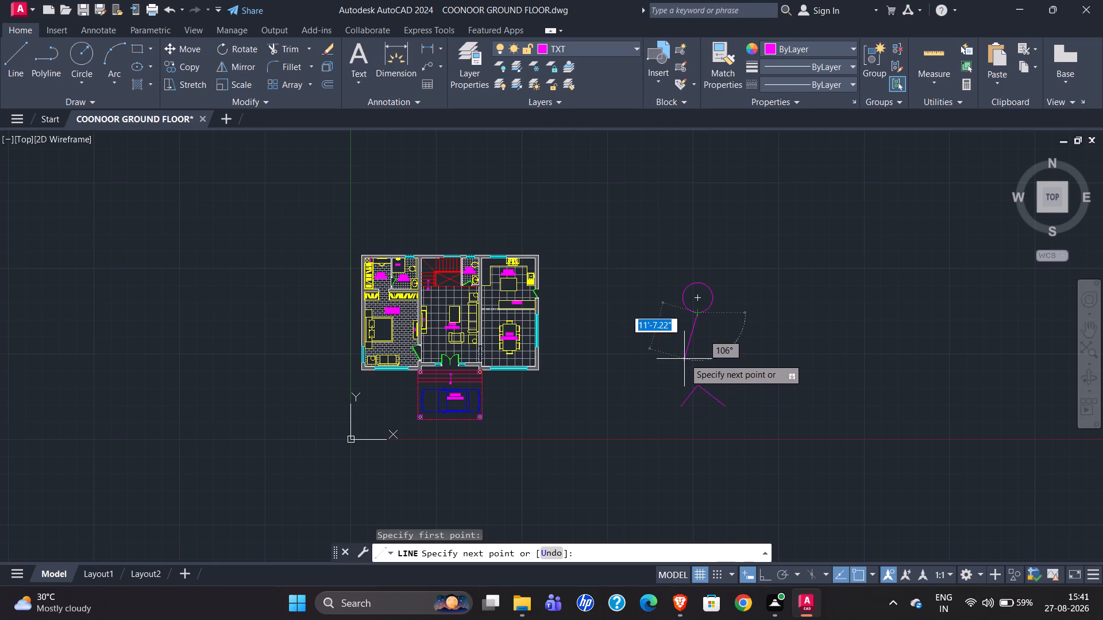
pyautogui.click(684, 353)
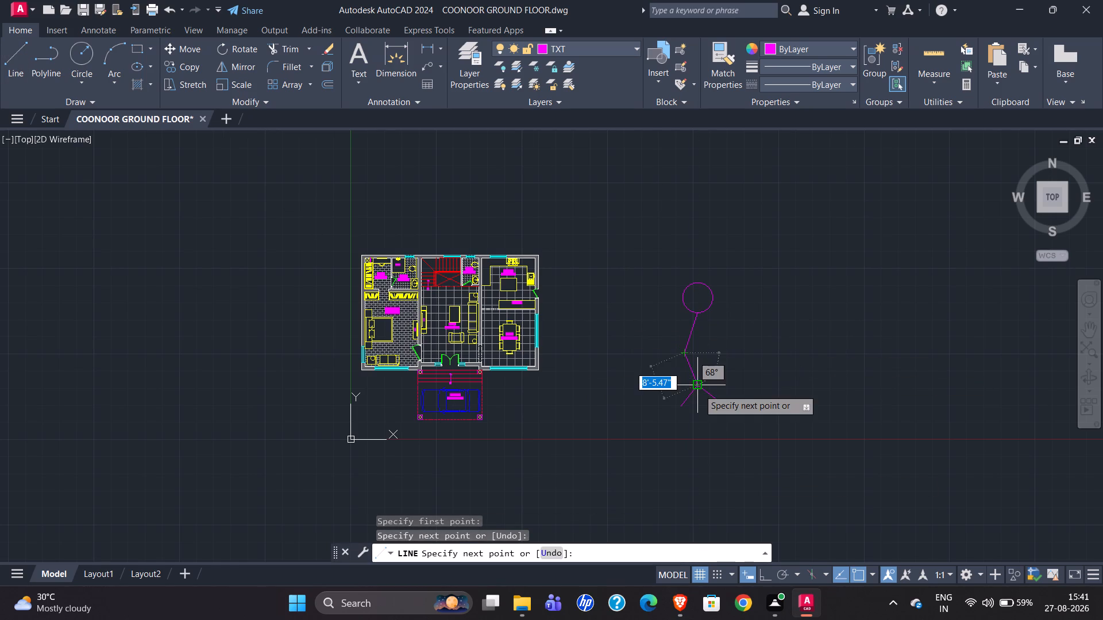
pyautogui.click(699, 389)
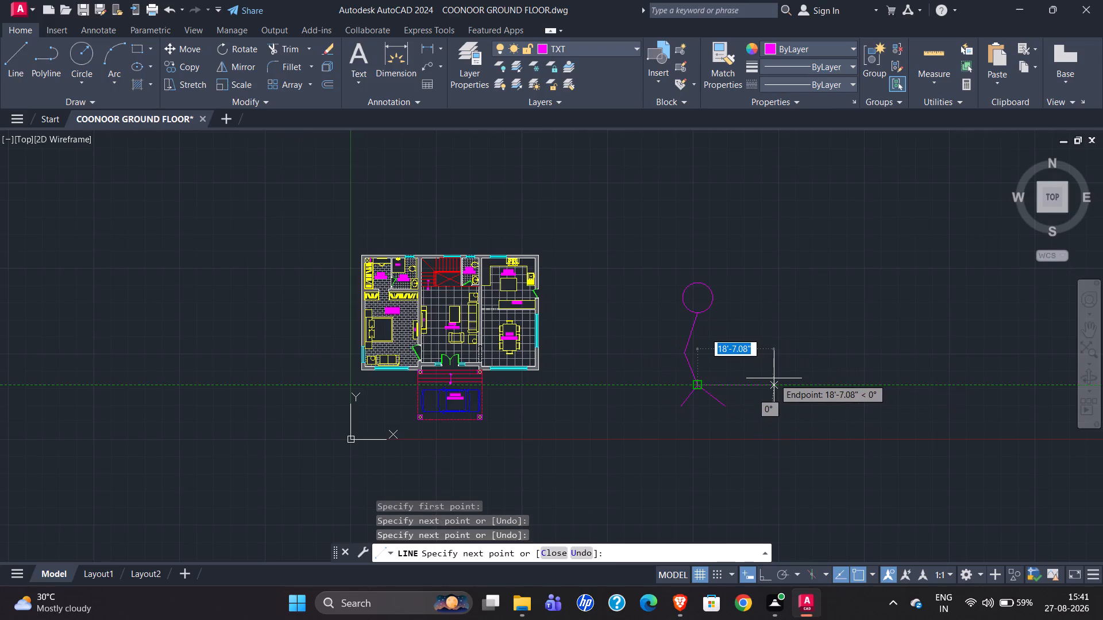
pyautogui.press('Escape')
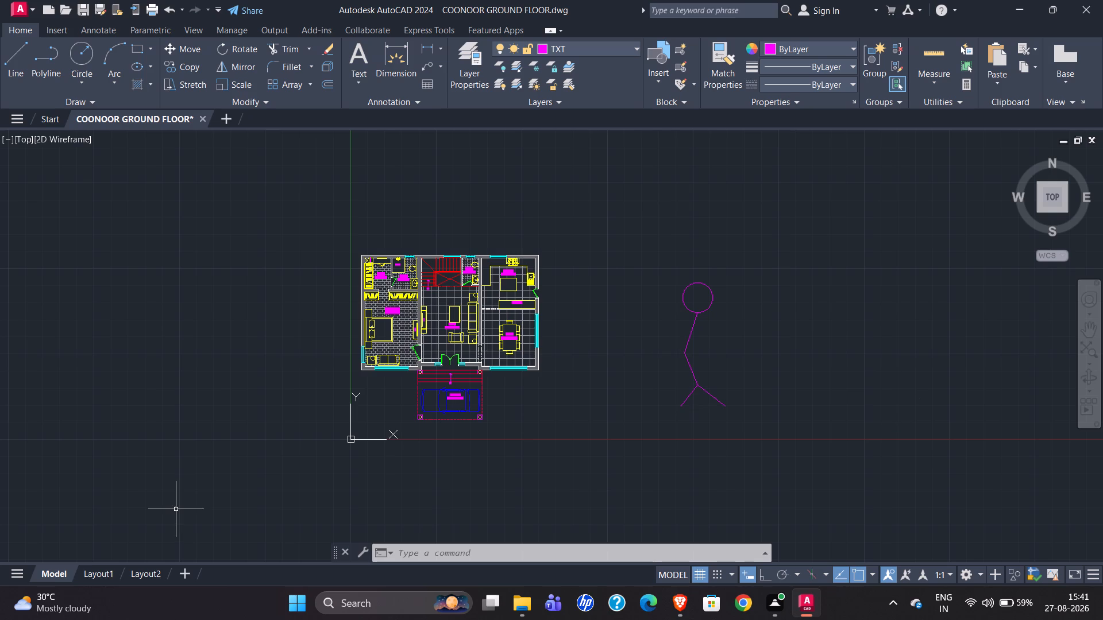
# Mirror the whole stick figure across a vertical line on its east side with Ortho on, keeping the source objects.
pyautogui.moveTo(661, 242); pyautogui.dragTo(671, 263)
pyautogui.click(755, 468)
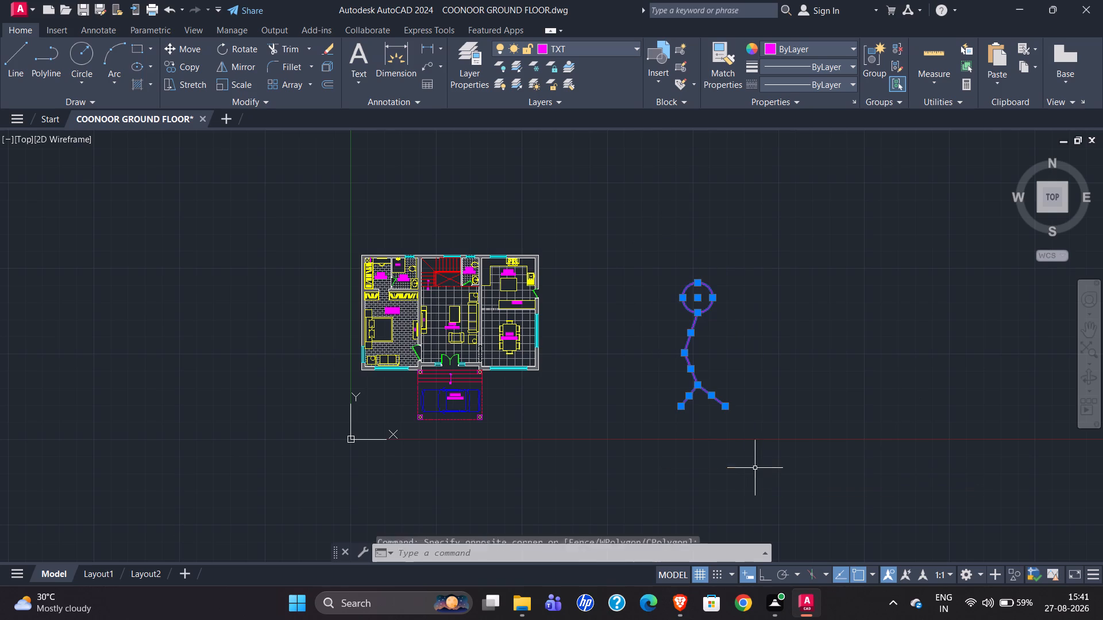
pyautogui.write('MI')
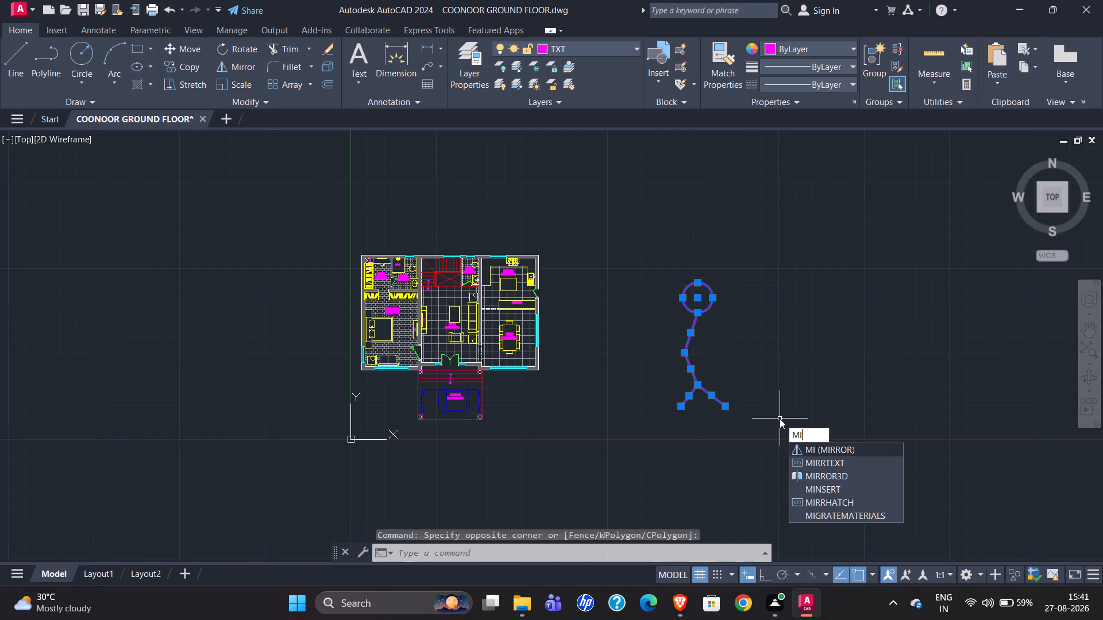
pyautogui.press('Return')
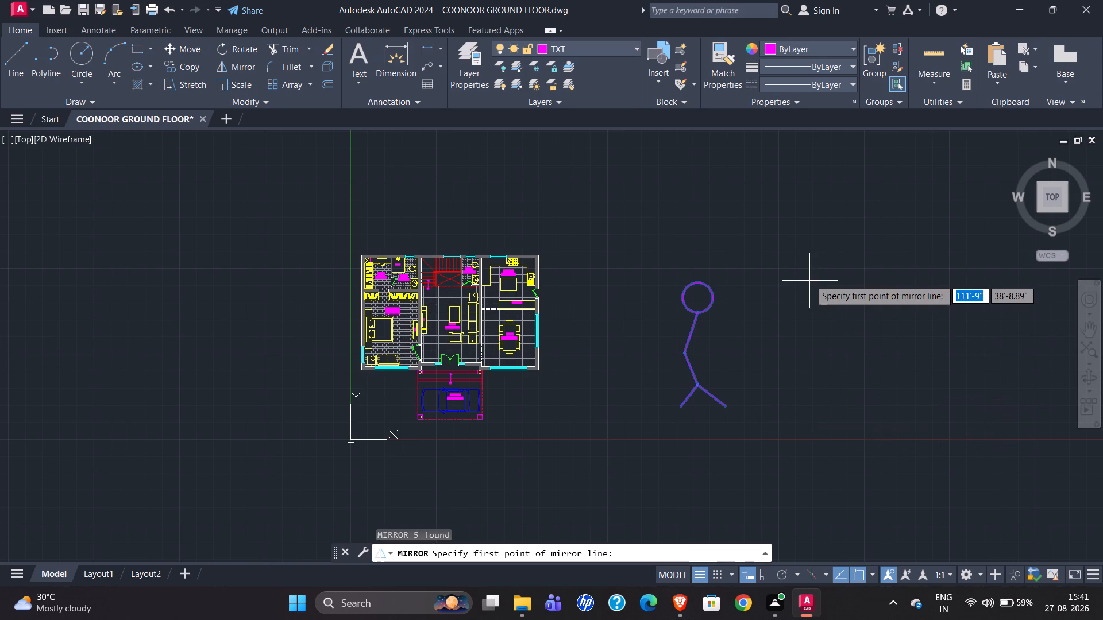
pyautogui.click(778, 249)
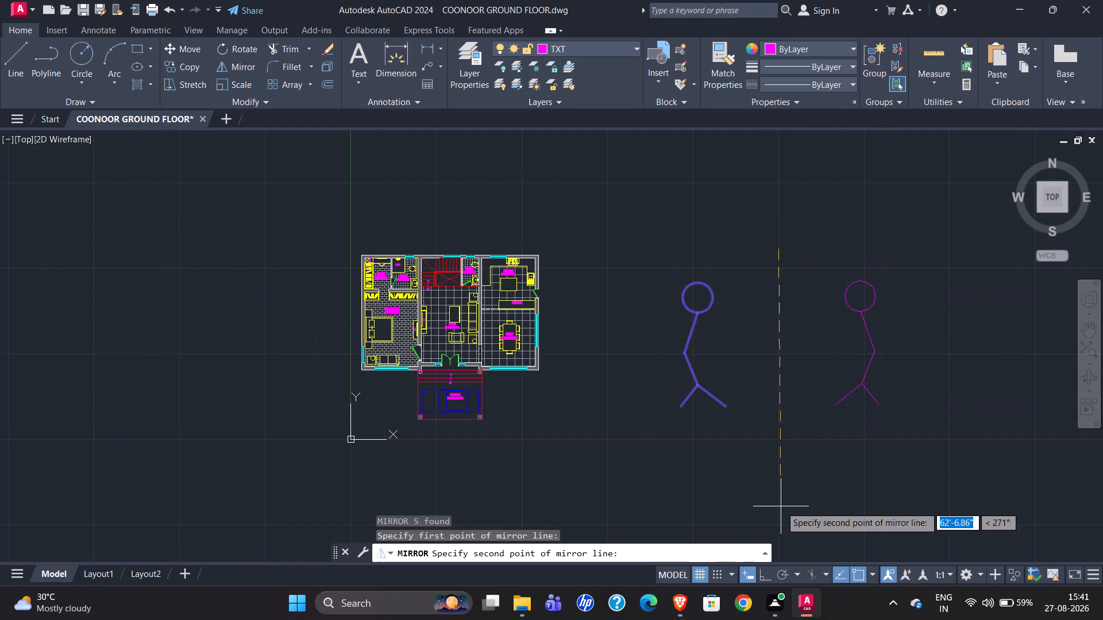
pyautogui.click(765, 573)
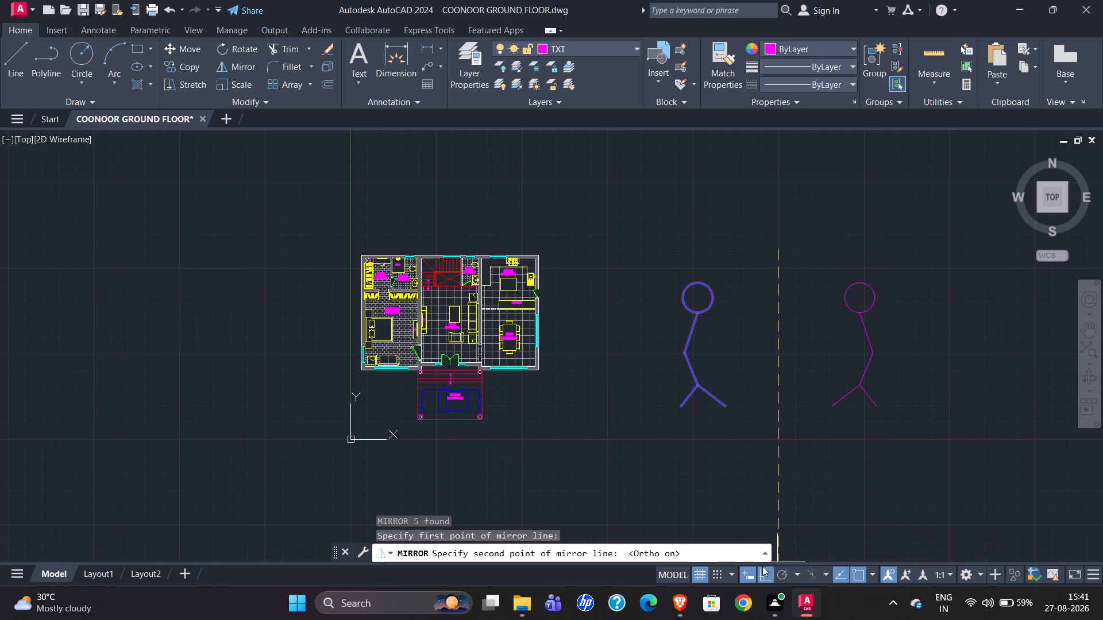
pyautogui.click(778, 459)
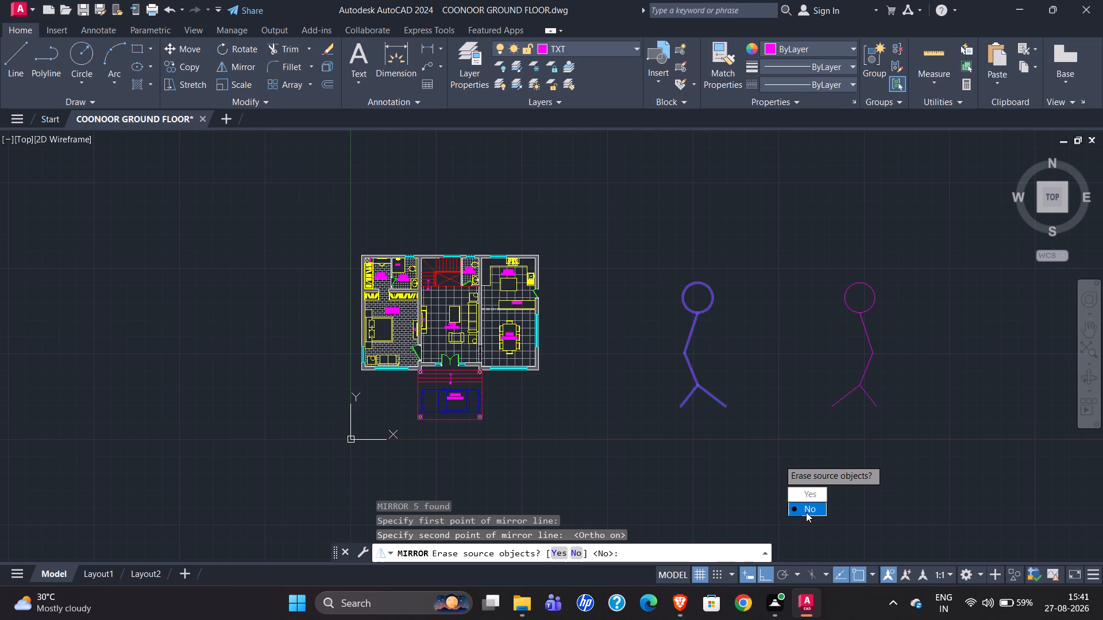
pyautogui.moveTo(807, 511); pyautogui.dragTo(778, 459)
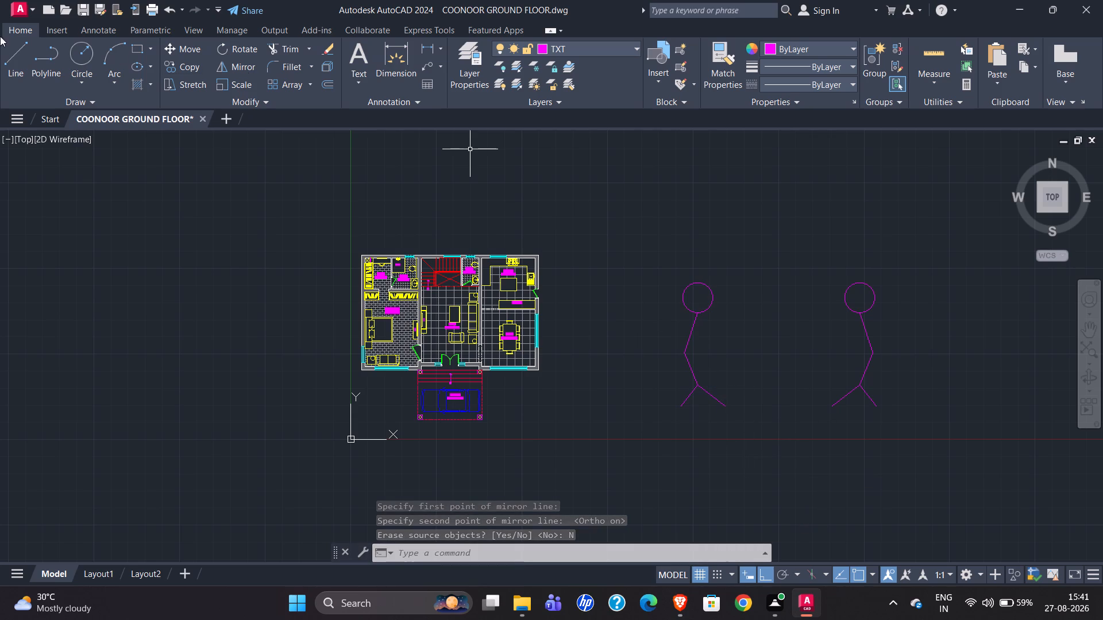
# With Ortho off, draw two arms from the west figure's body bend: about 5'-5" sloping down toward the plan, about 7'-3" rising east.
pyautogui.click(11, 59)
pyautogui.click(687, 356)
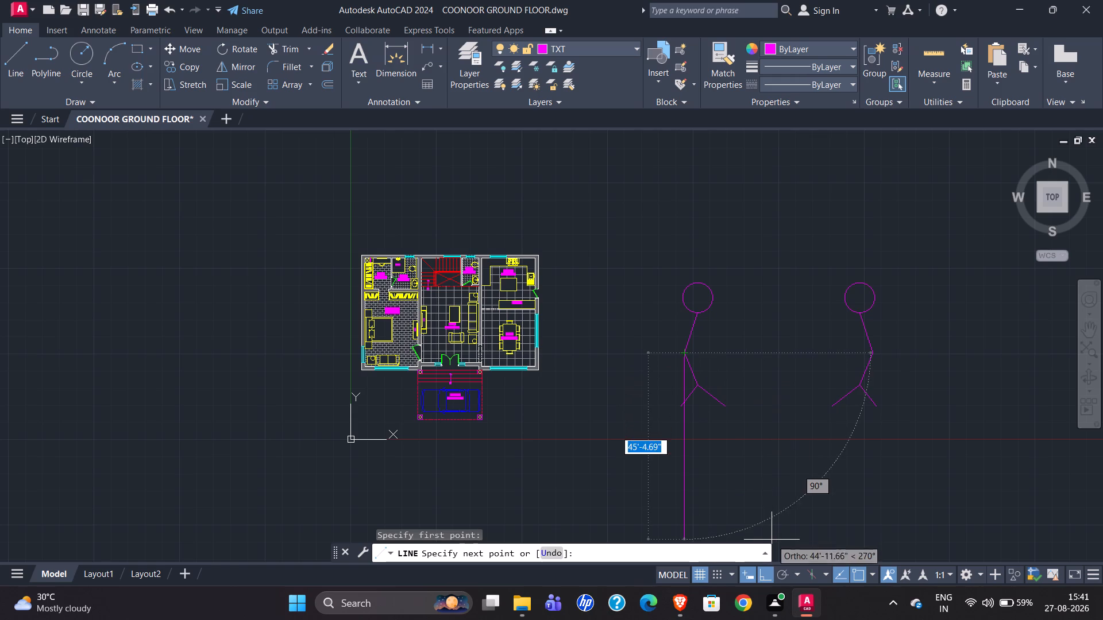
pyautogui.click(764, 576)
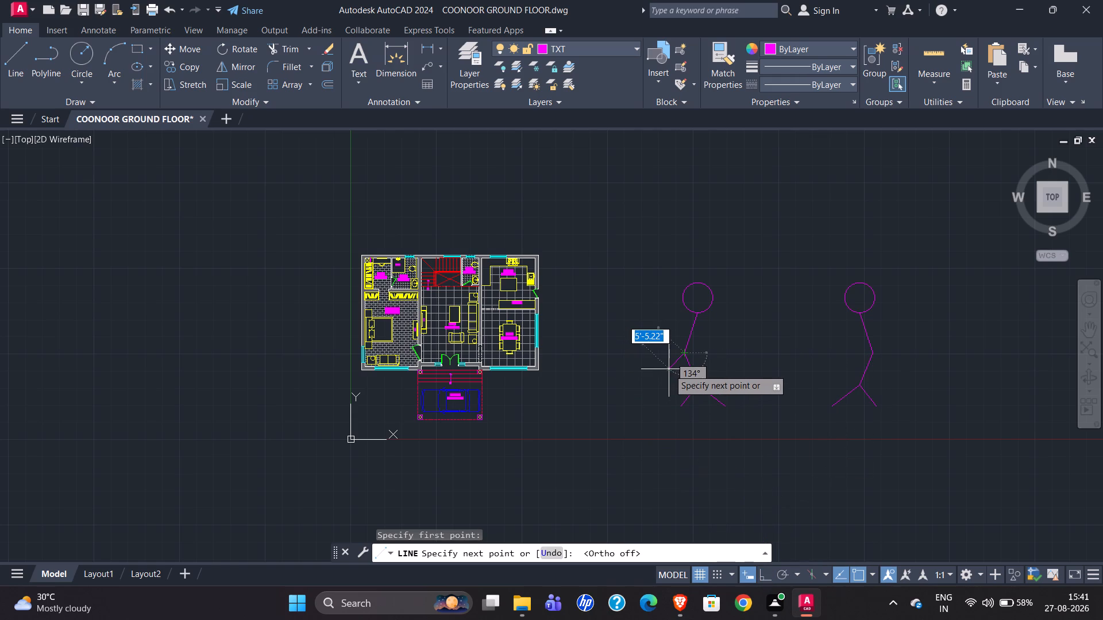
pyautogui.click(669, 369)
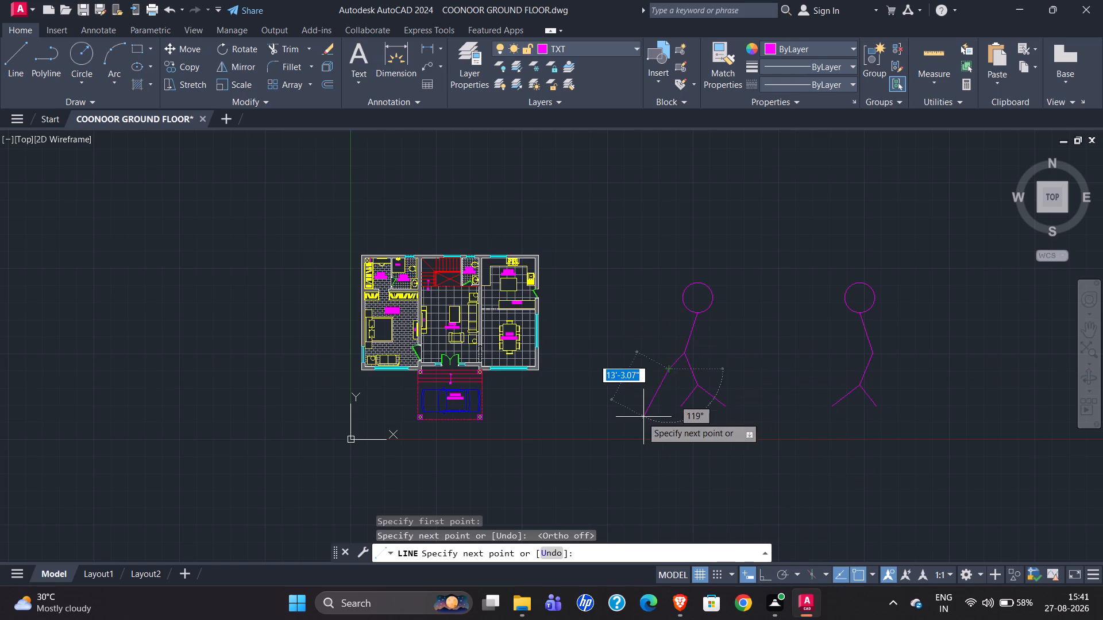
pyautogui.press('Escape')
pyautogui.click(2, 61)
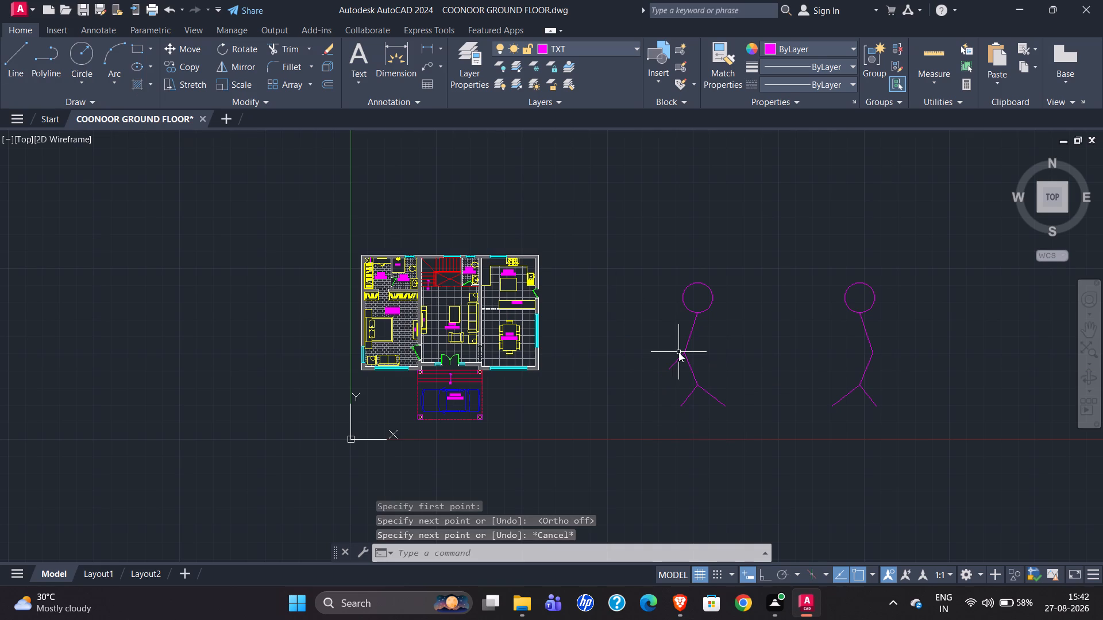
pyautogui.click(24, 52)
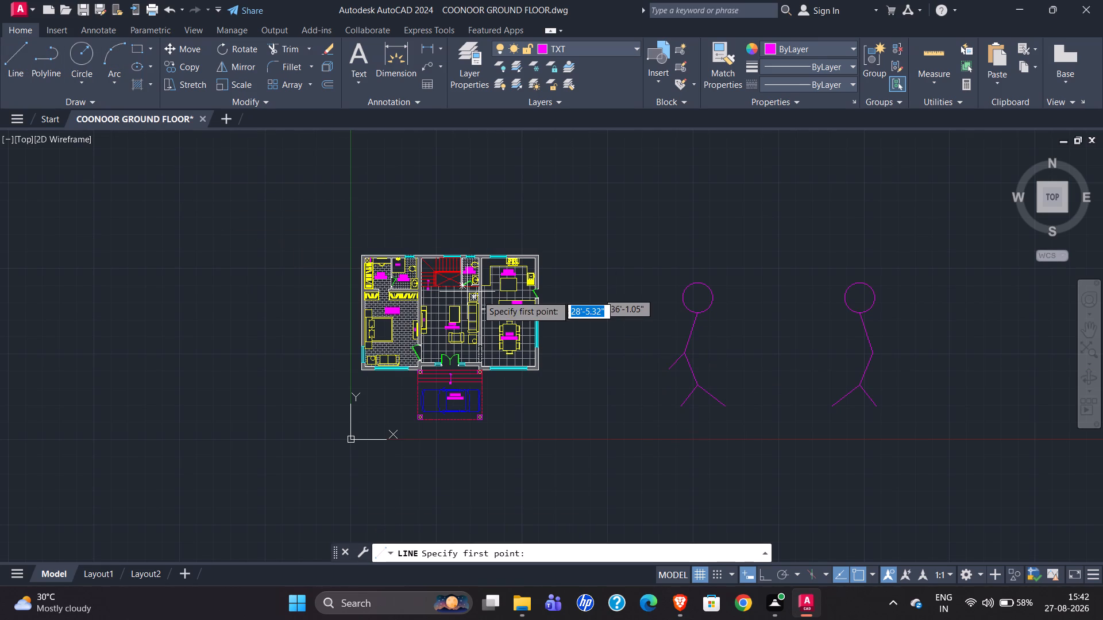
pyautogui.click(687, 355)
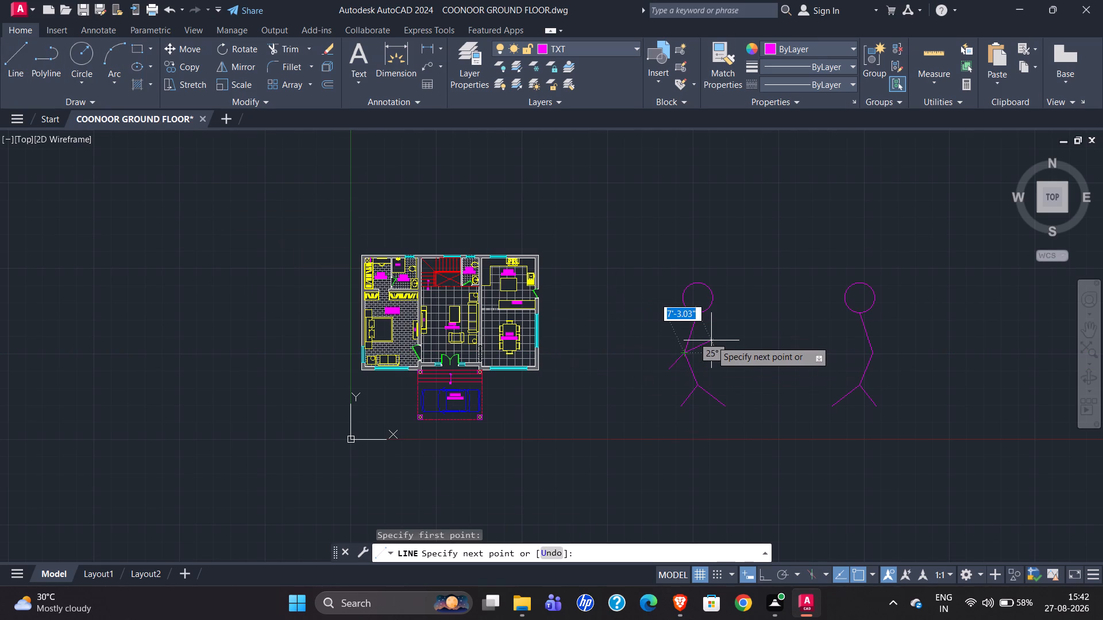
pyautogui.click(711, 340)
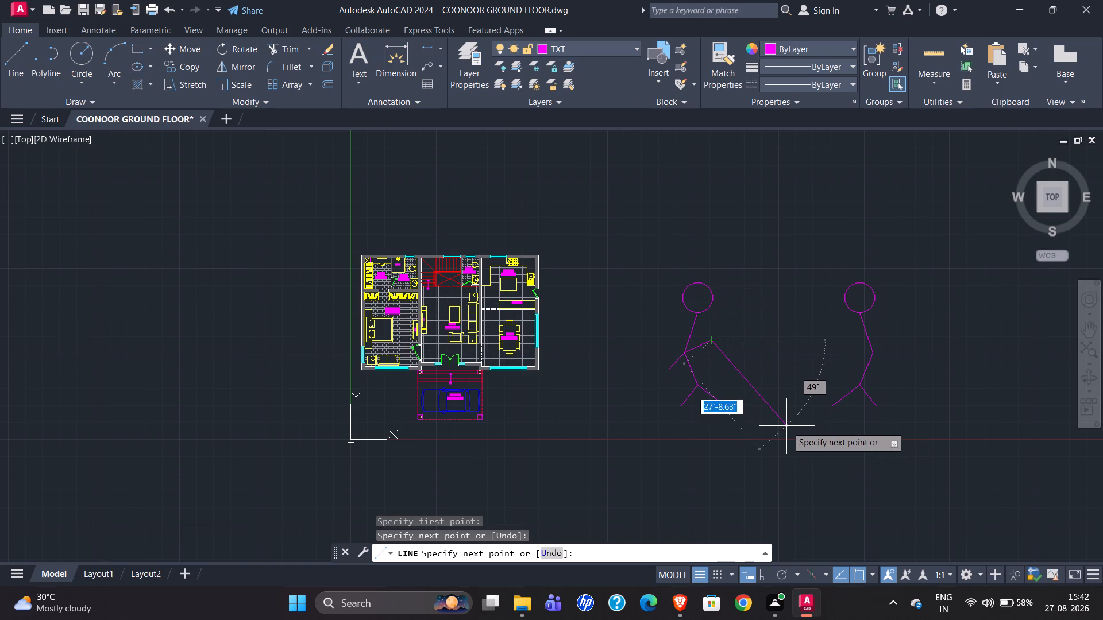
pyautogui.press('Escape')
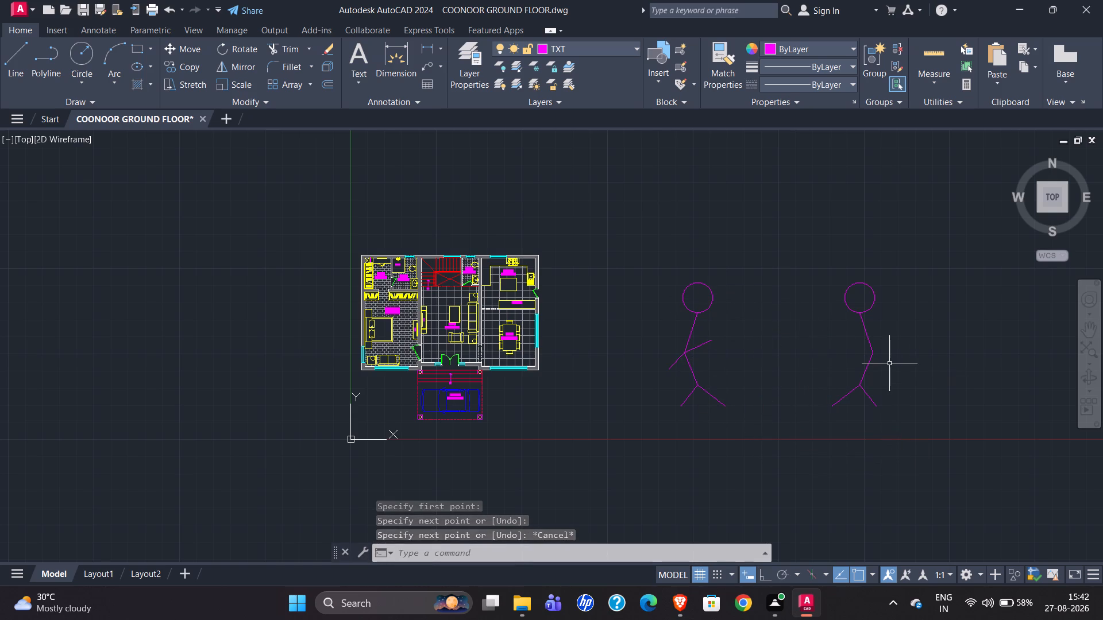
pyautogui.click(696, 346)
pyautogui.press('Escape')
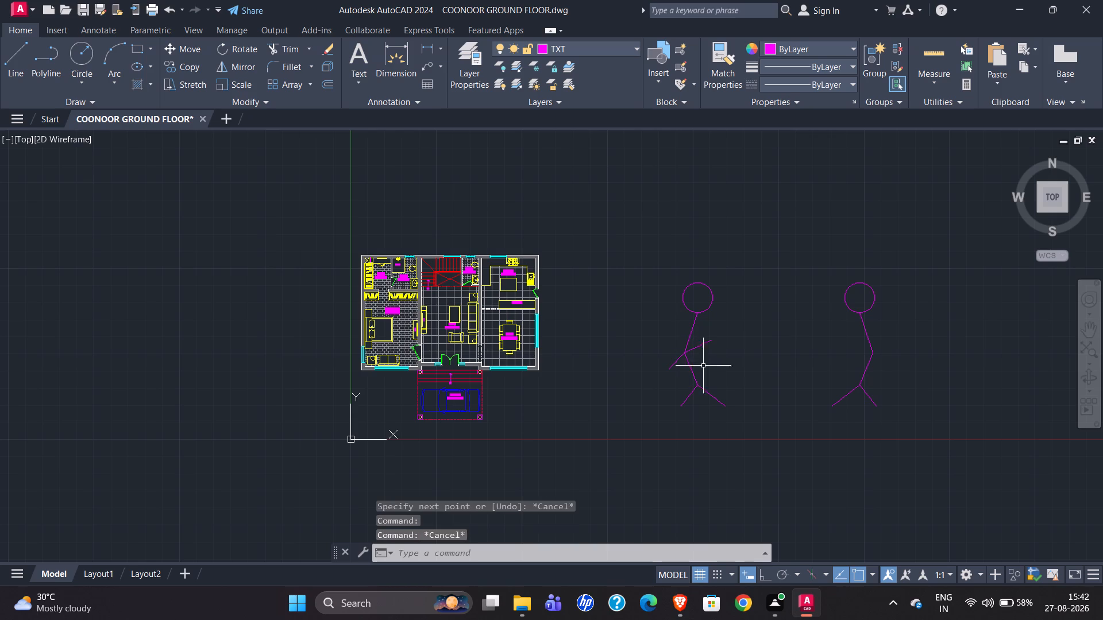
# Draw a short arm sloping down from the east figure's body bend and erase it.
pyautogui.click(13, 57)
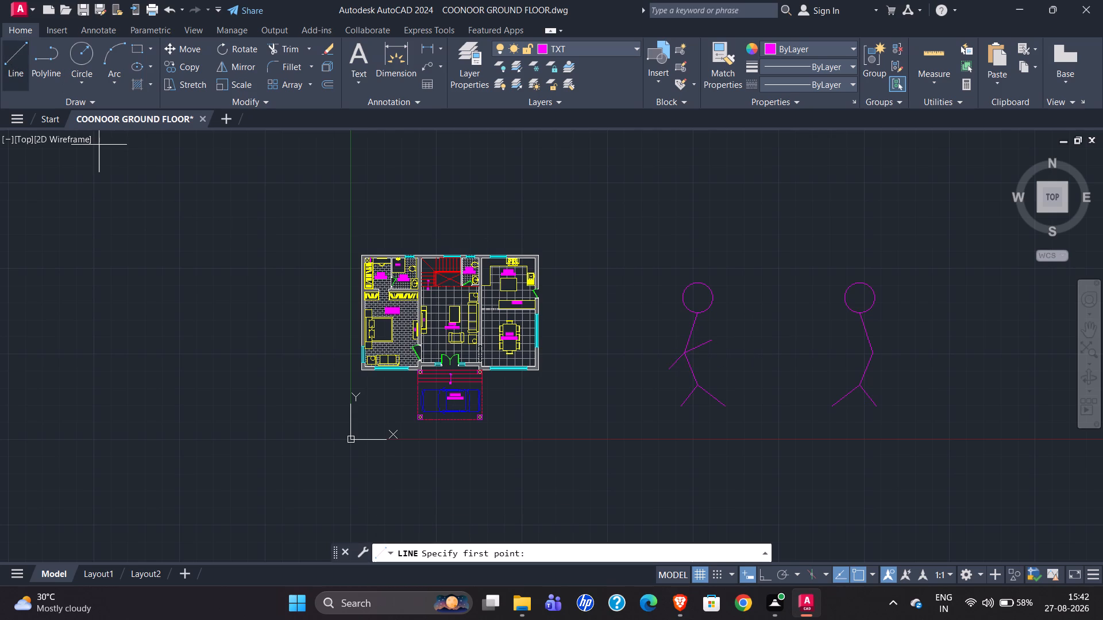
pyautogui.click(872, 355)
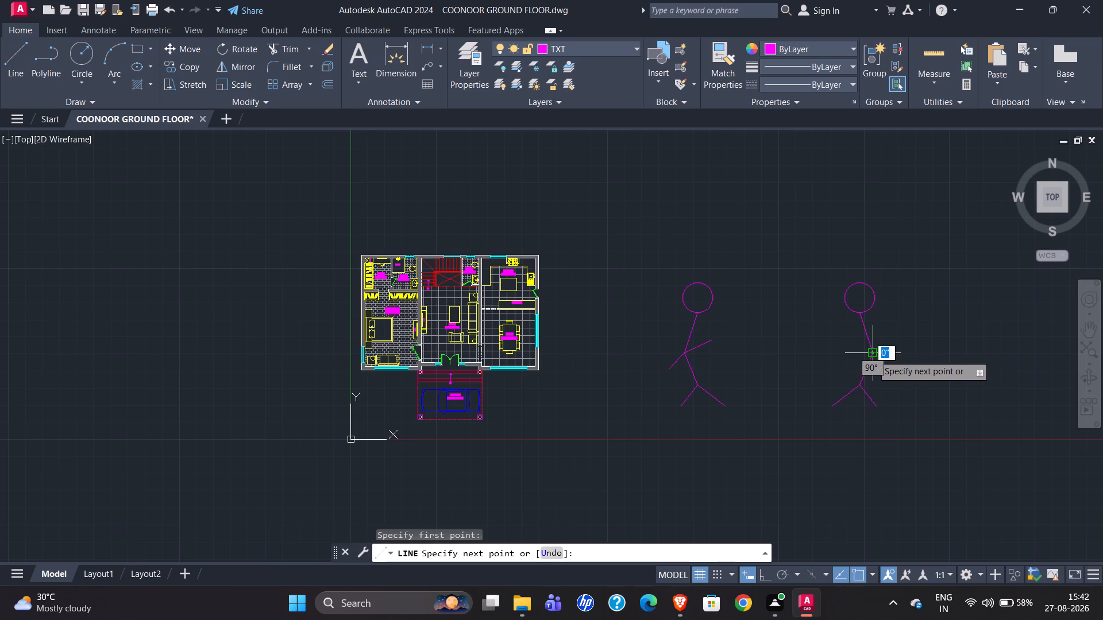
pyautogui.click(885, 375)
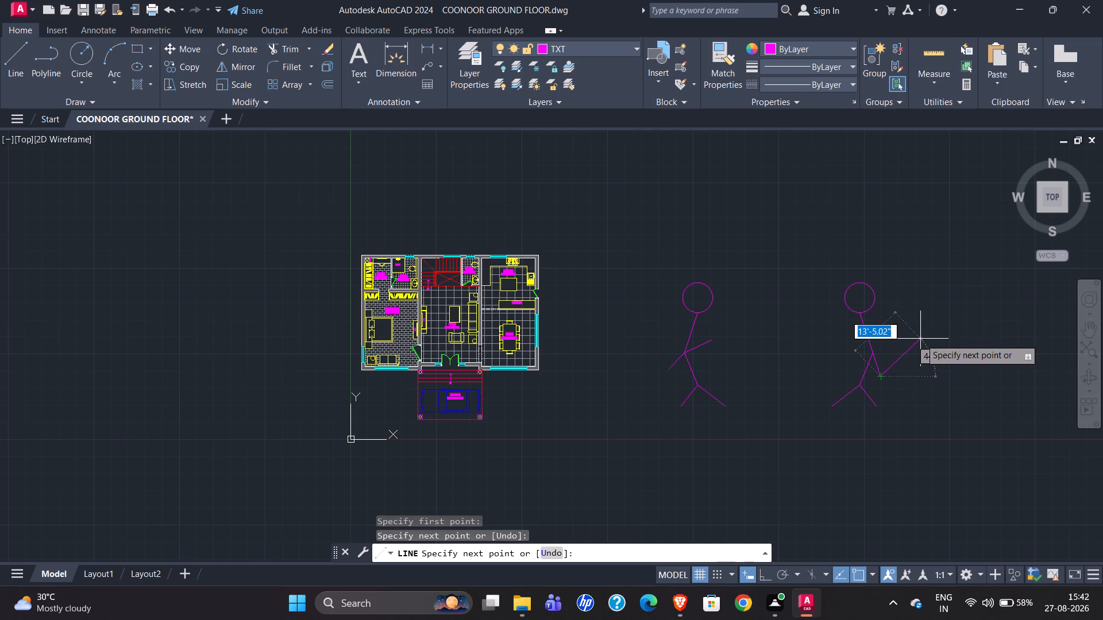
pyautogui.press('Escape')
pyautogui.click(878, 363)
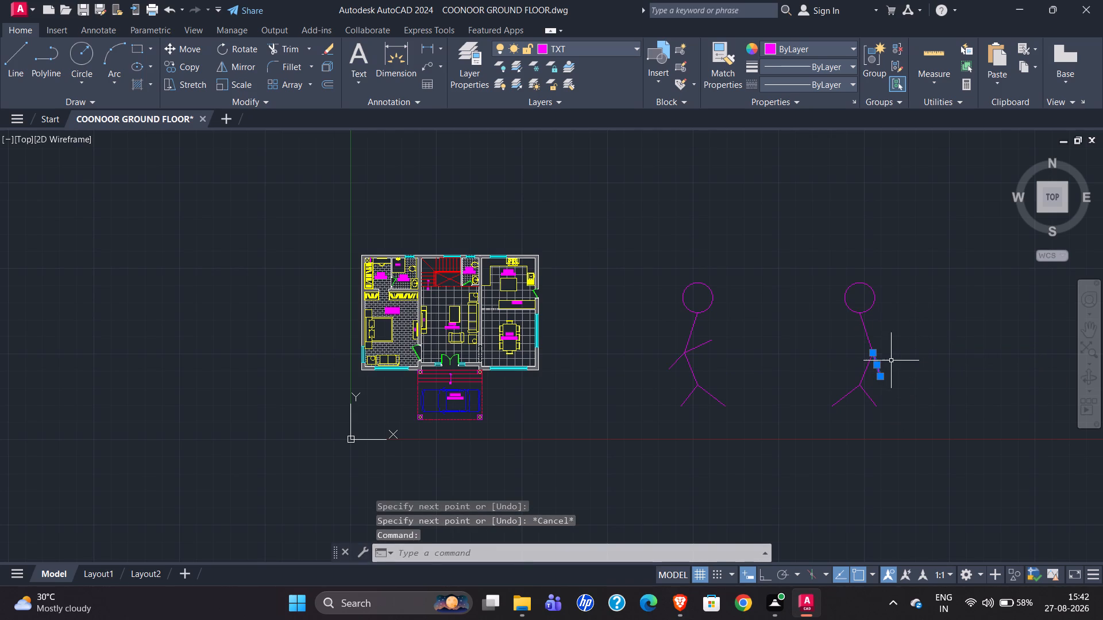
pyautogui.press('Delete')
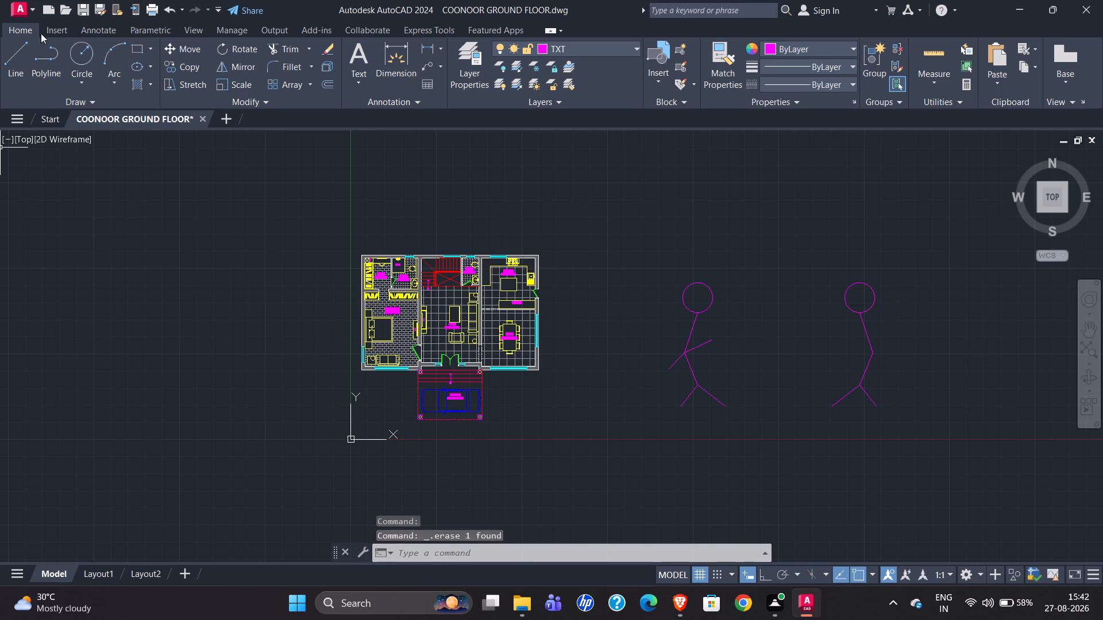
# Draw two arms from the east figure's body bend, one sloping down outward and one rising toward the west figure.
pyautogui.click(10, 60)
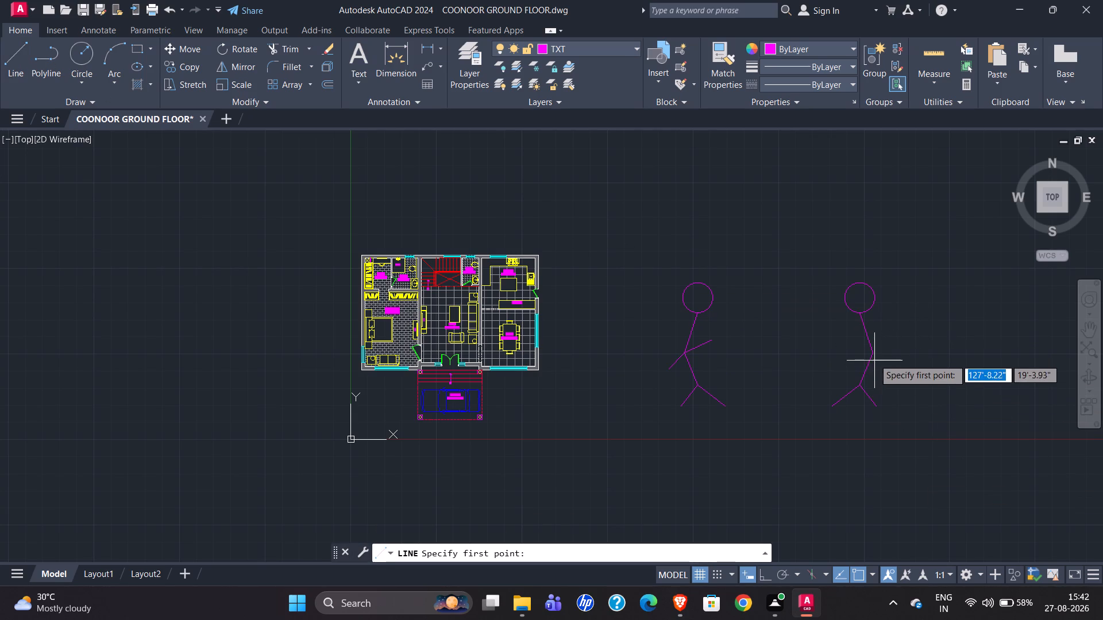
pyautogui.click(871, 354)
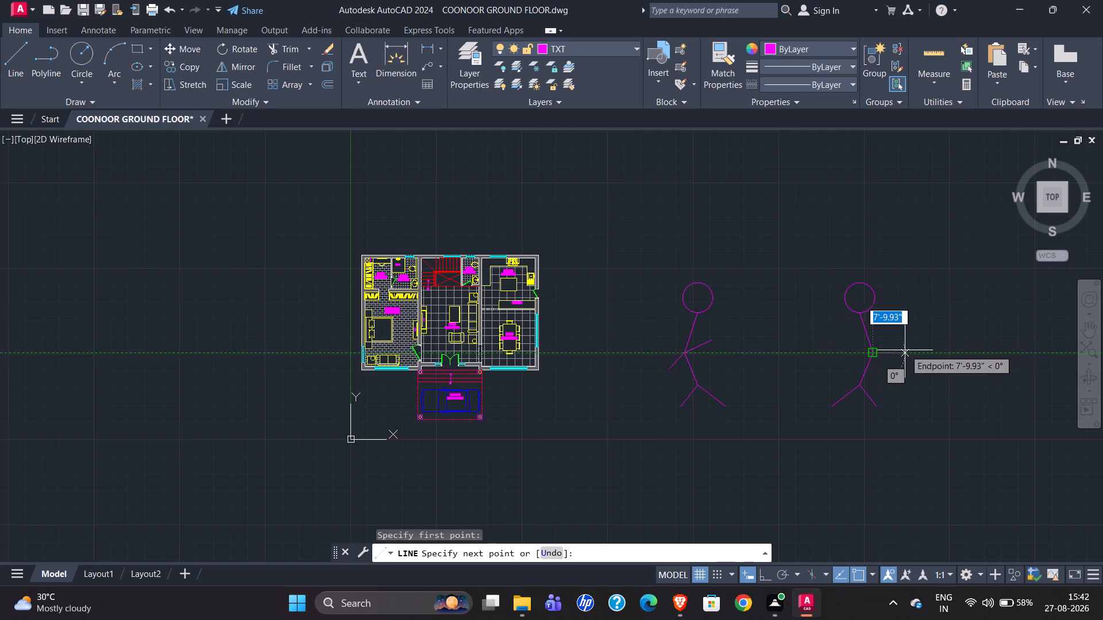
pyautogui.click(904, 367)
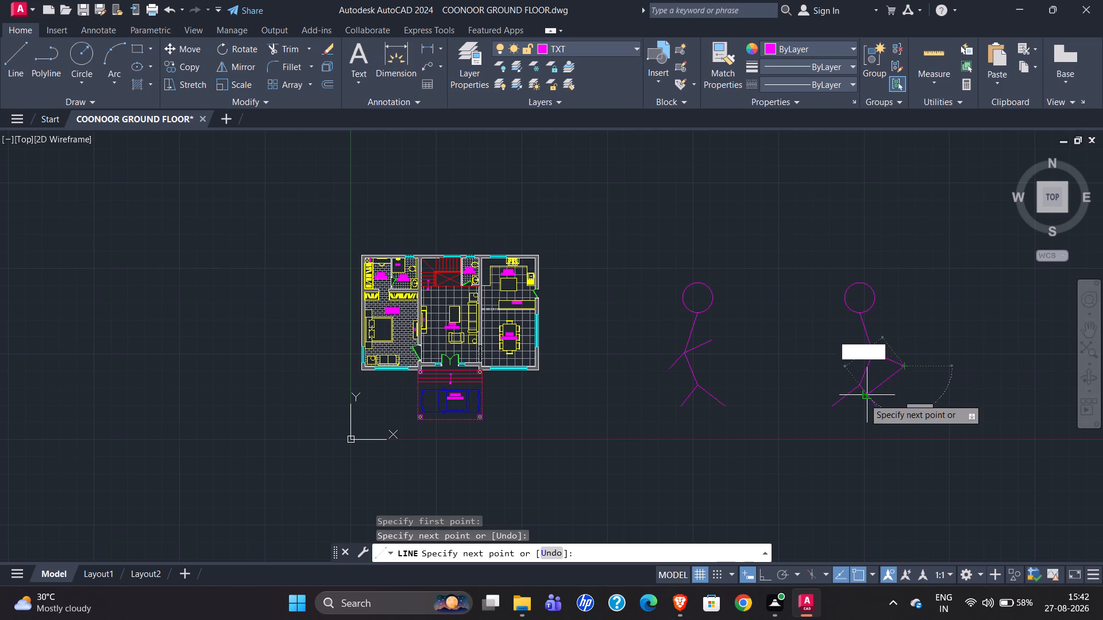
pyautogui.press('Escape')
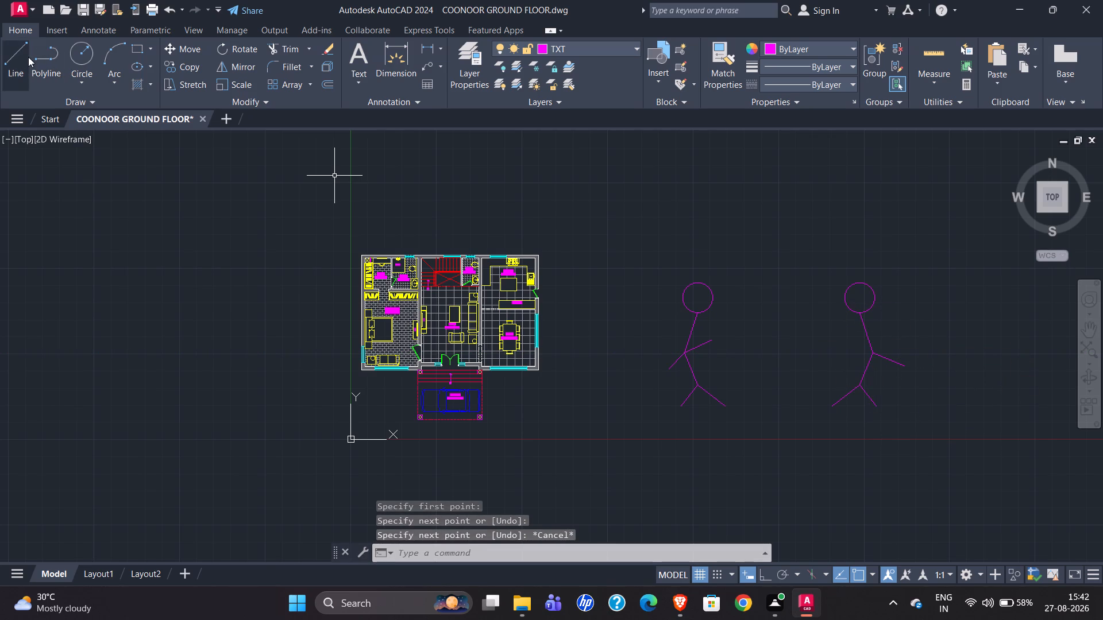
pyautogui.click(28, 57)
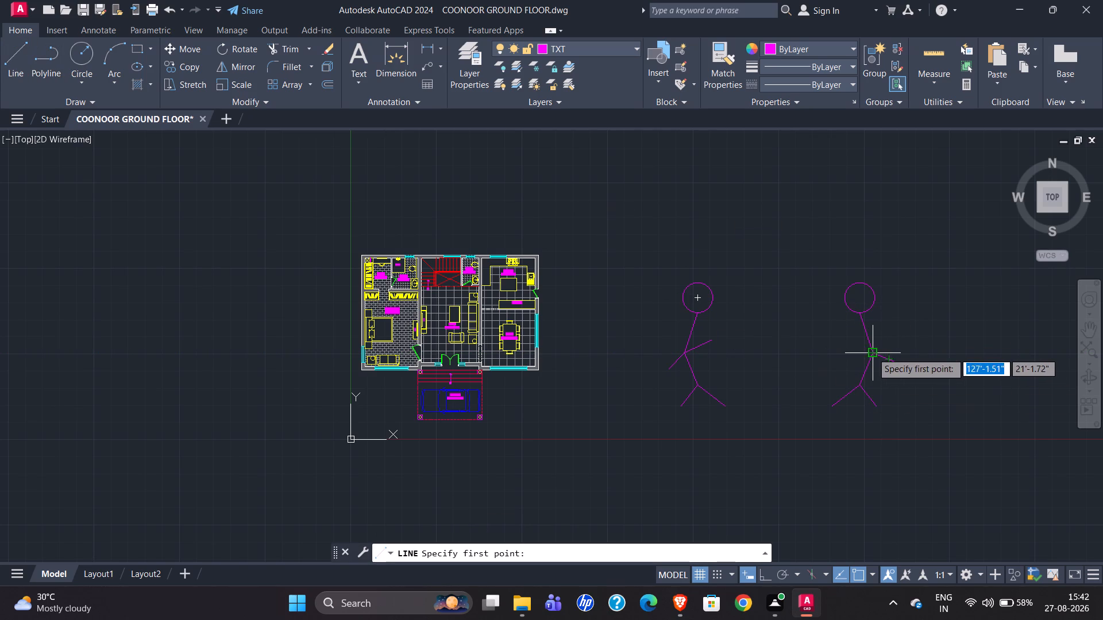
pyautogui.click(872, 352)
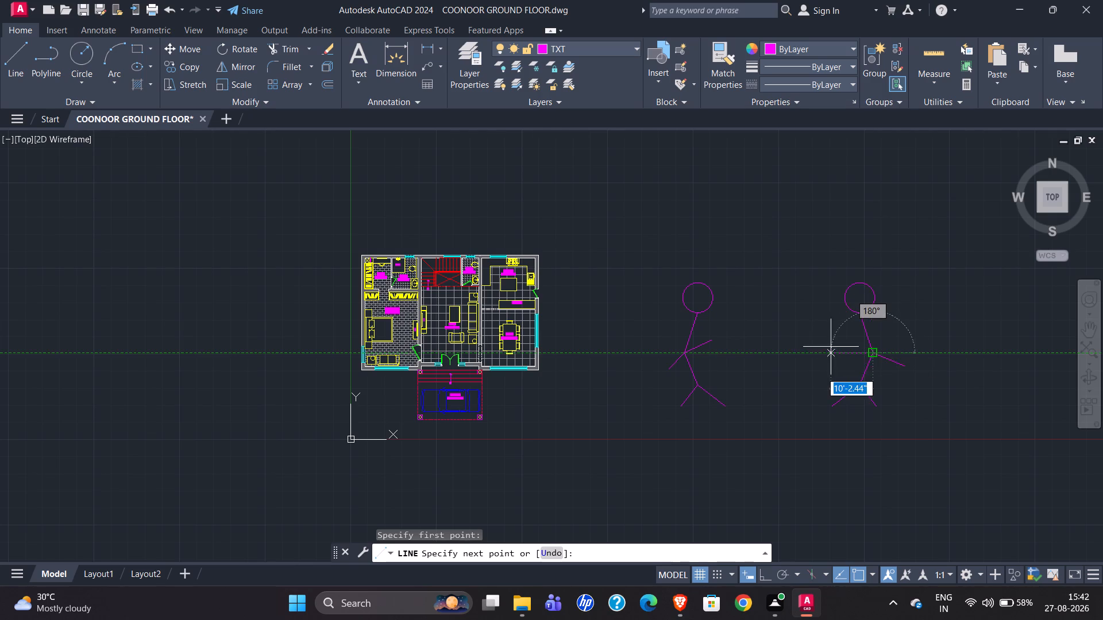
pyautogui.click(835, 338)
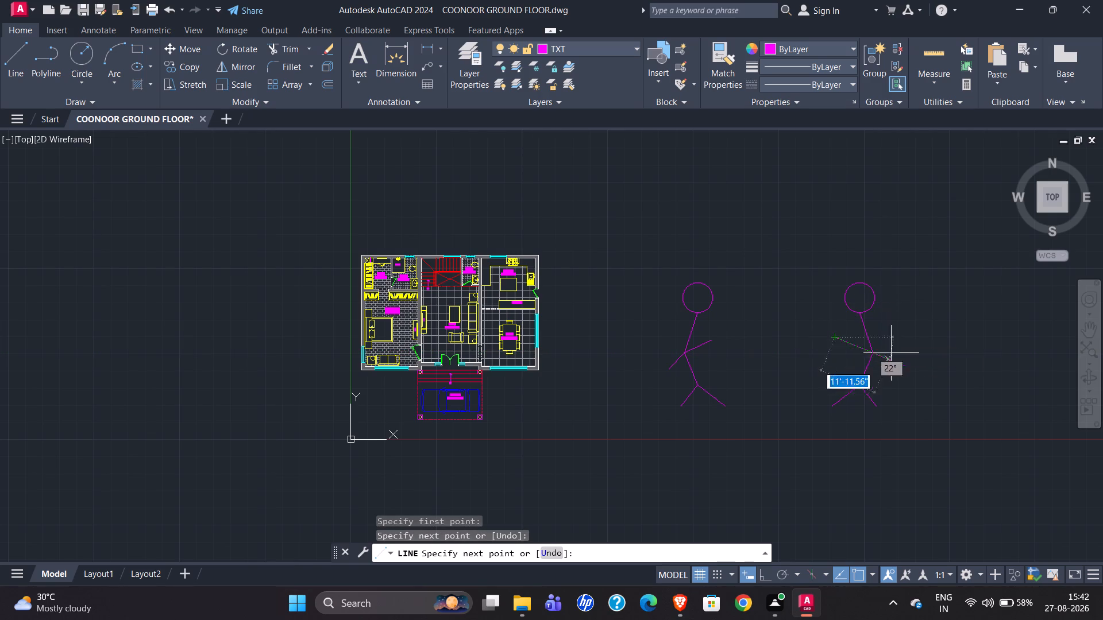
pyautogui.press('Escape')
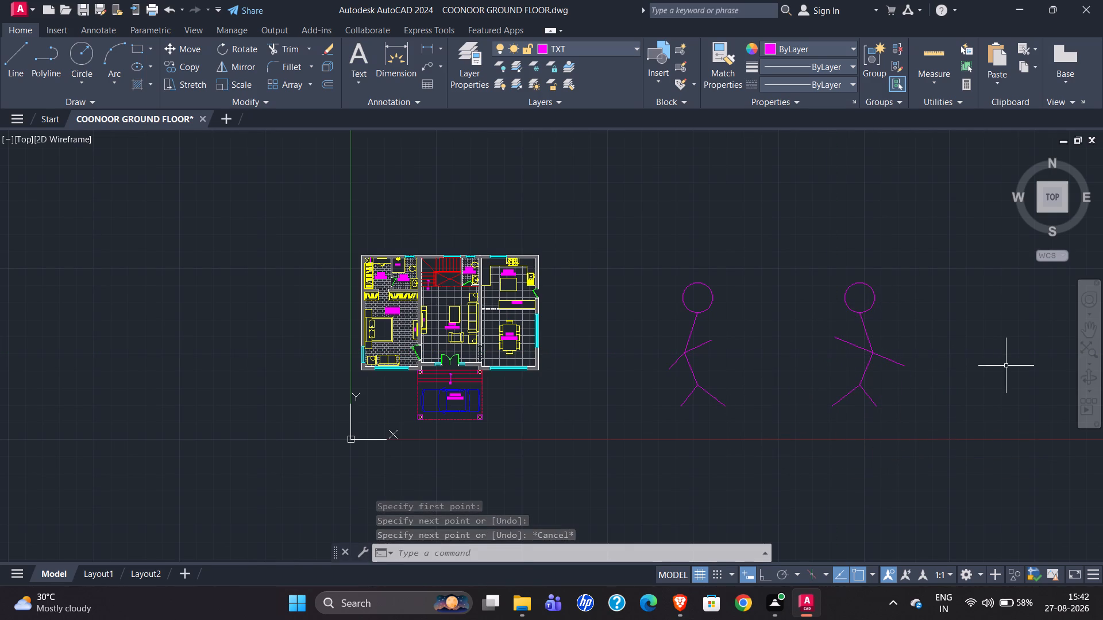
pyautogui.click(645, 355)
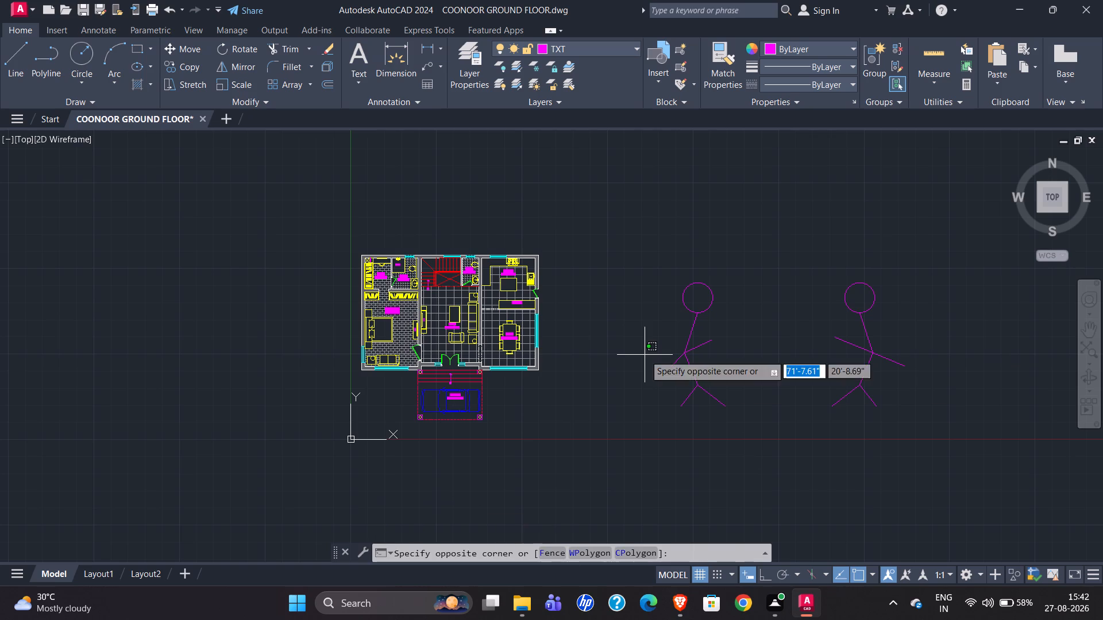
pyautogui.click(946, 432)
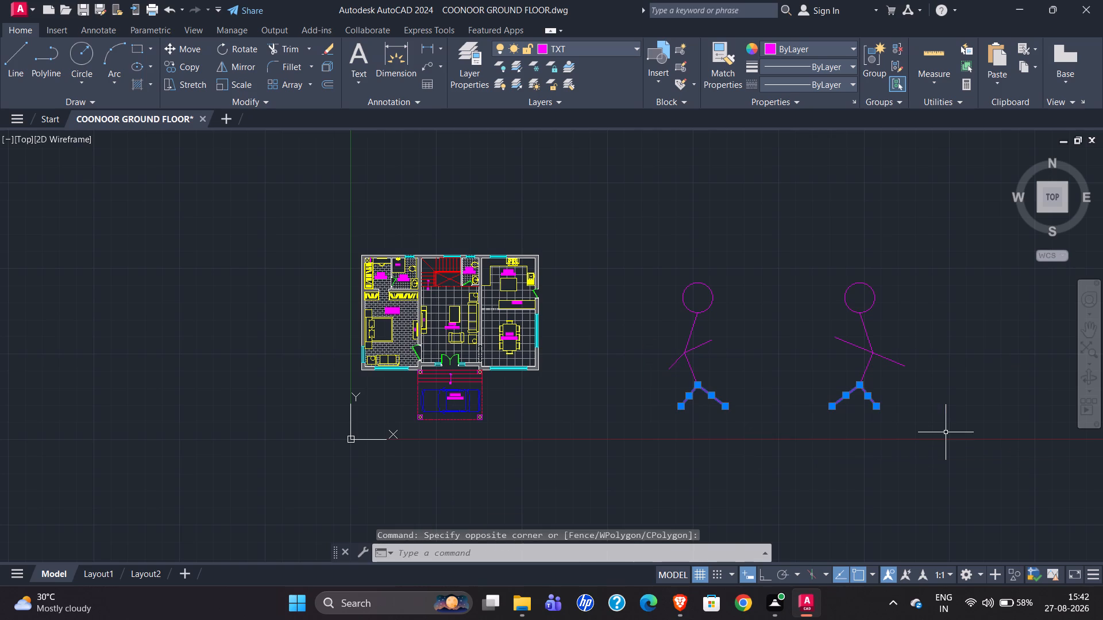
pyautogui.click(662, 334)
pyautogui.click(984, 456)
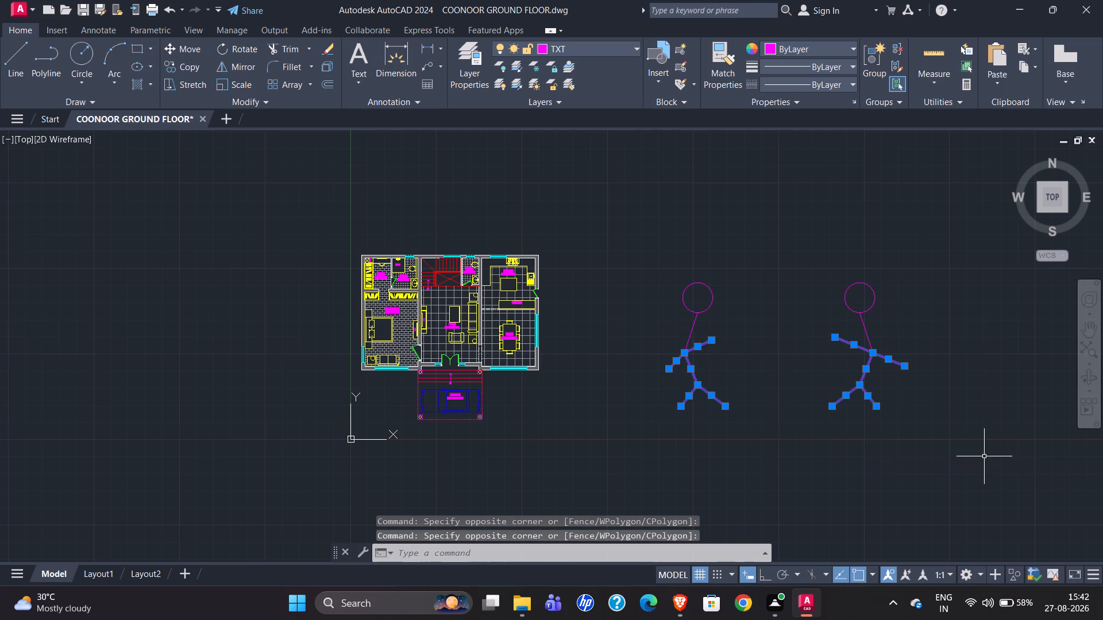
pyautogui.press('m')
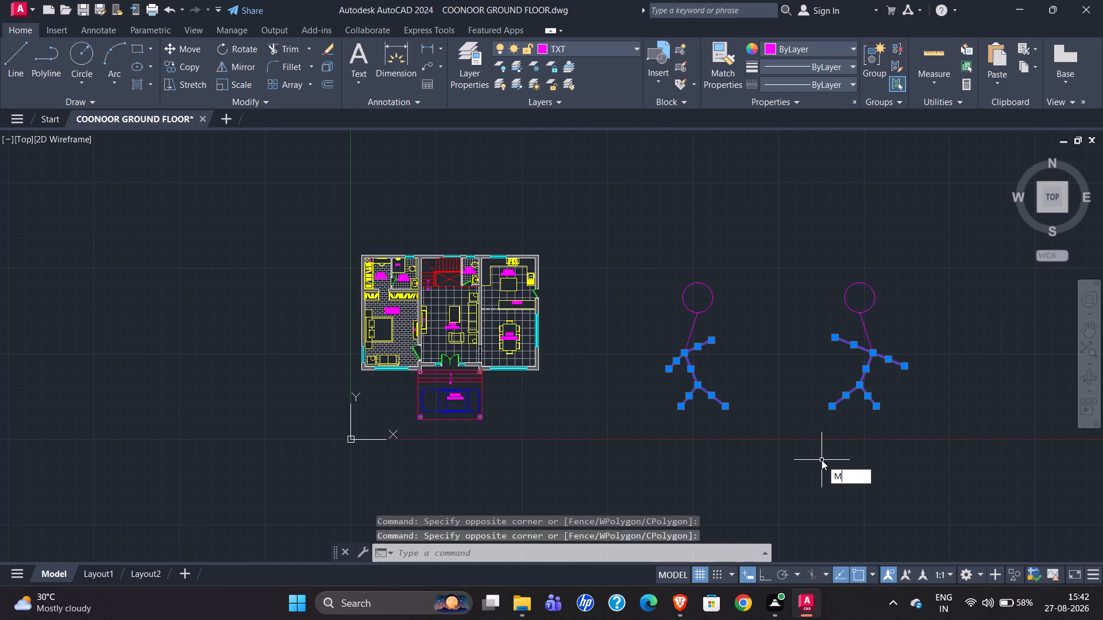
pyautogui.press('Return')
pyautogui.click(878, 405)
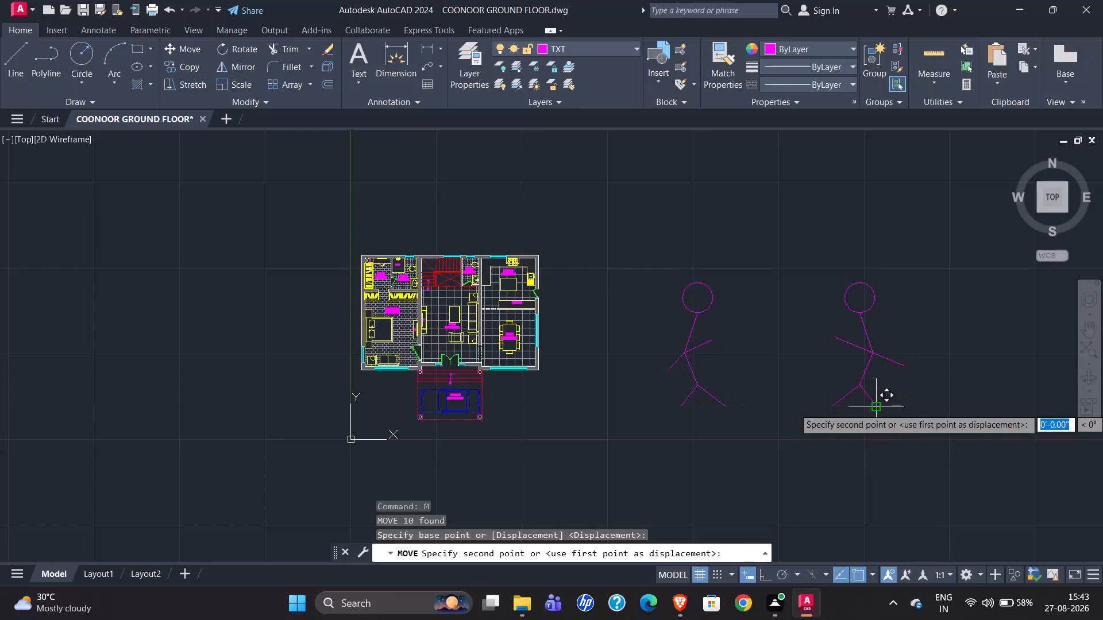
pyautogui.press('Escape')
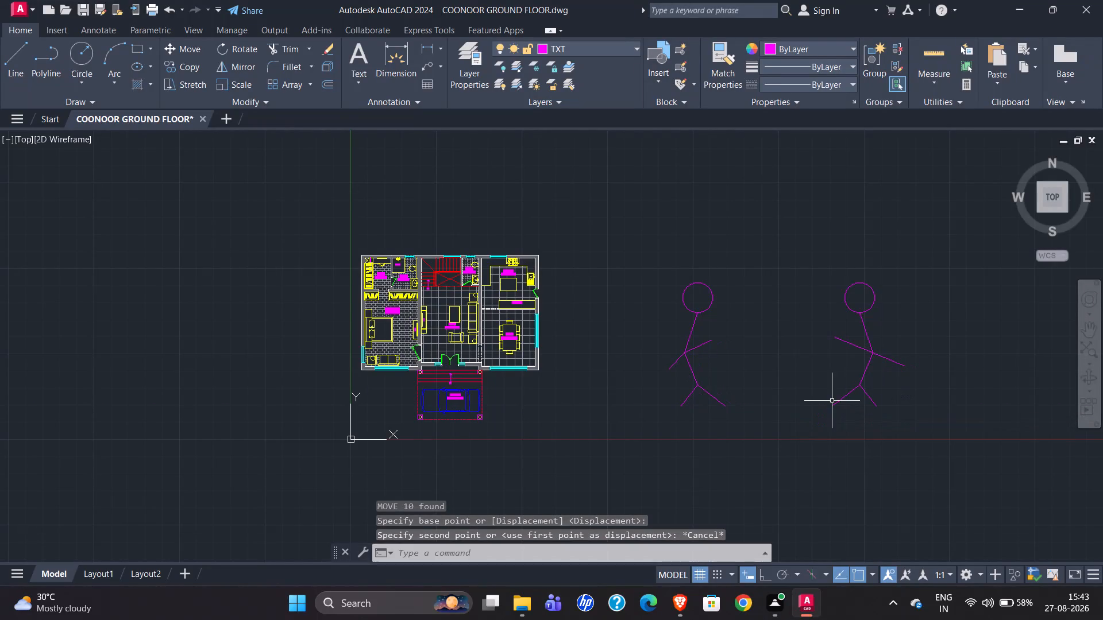
# Delete both complete stick figures beside the floor plan.
pyautogui.click(601, 225)
pyautogui.click(948, 506)
pyautogui.press('Delete')
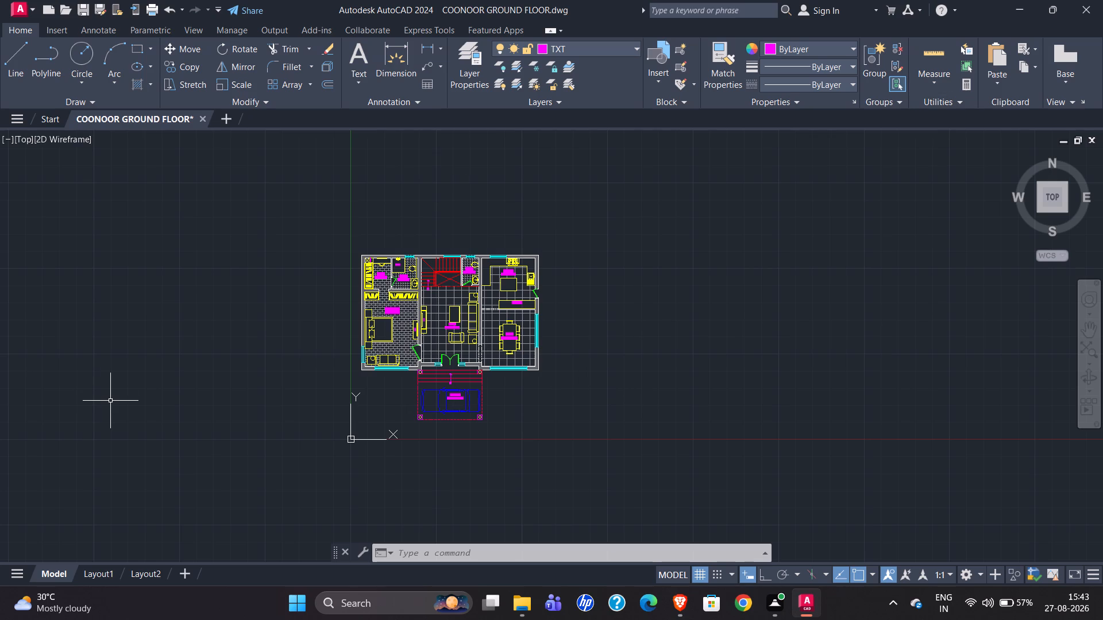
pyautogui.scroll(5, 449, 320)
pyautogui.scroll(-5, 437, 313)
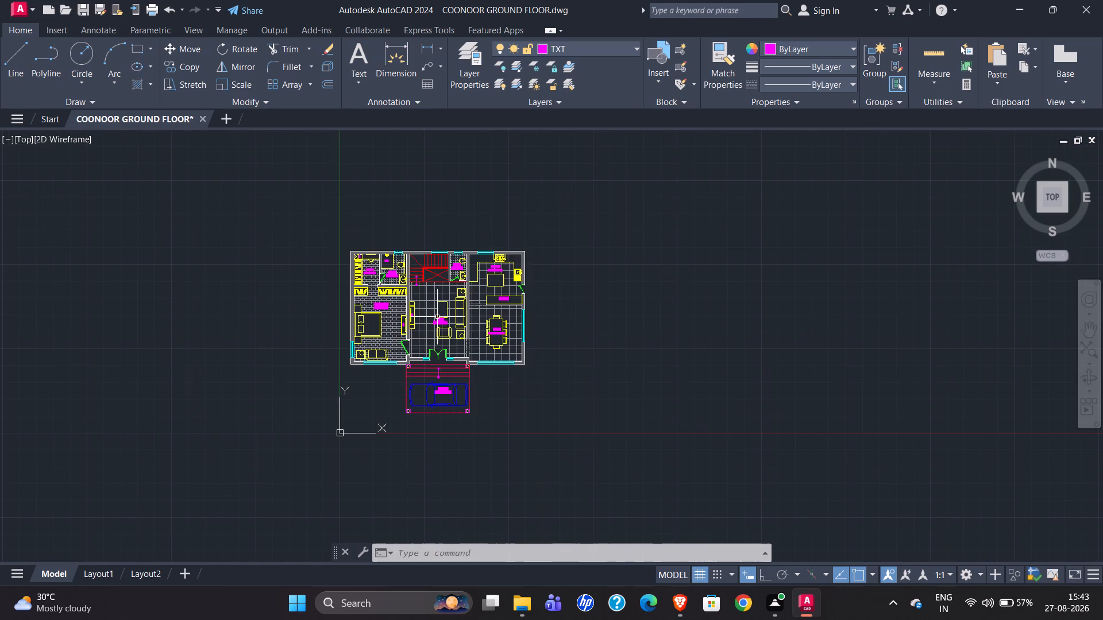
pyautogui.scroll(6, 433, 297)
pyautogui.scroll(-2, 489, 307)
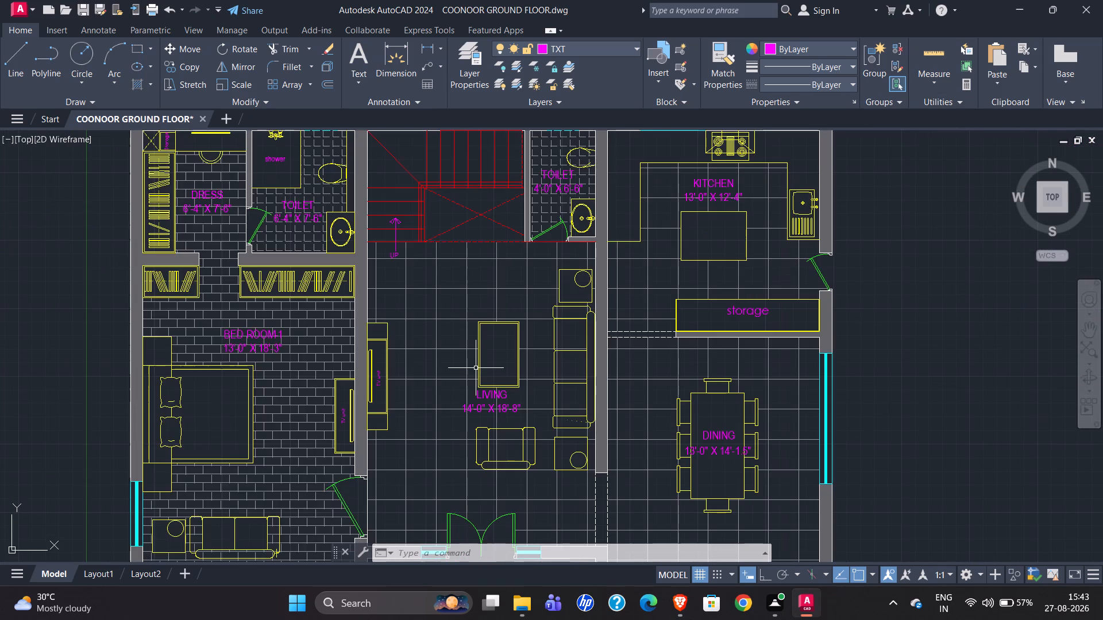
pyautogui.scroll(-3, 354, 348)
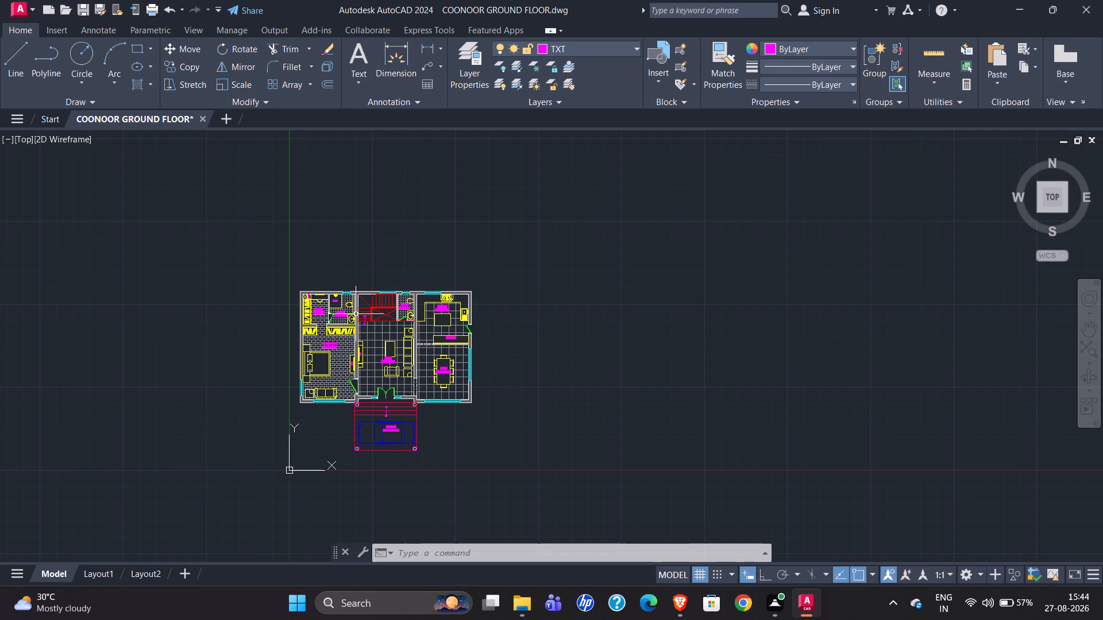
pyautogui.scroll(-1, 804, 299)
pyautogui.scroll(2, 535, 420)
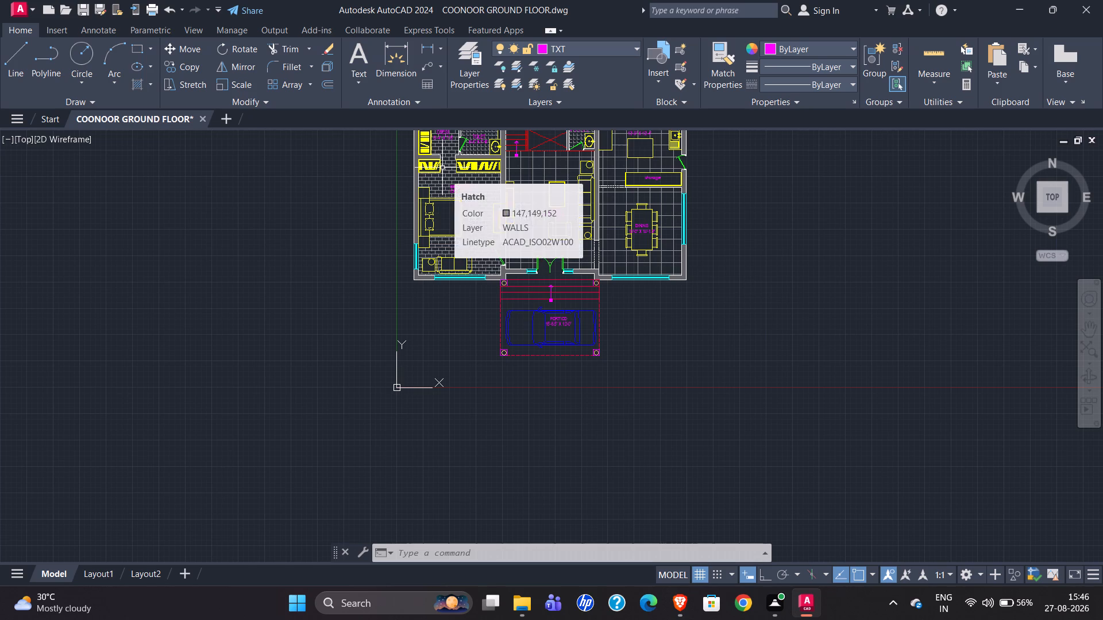
# Examine the ground floor plan, from the portico and main entrance door jambs to the overall room layout.
pyautogui.scroll(-1, 600, 370)
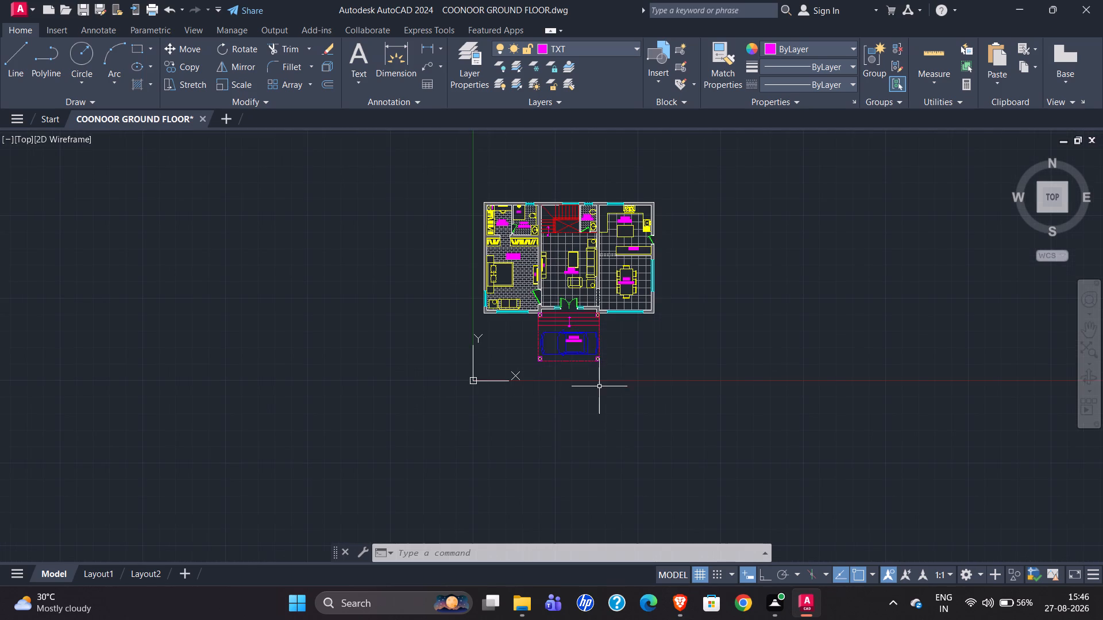
pyautogui.scroll(5, 520, 312)
pyautogui.scroll(-3, 283, 369)
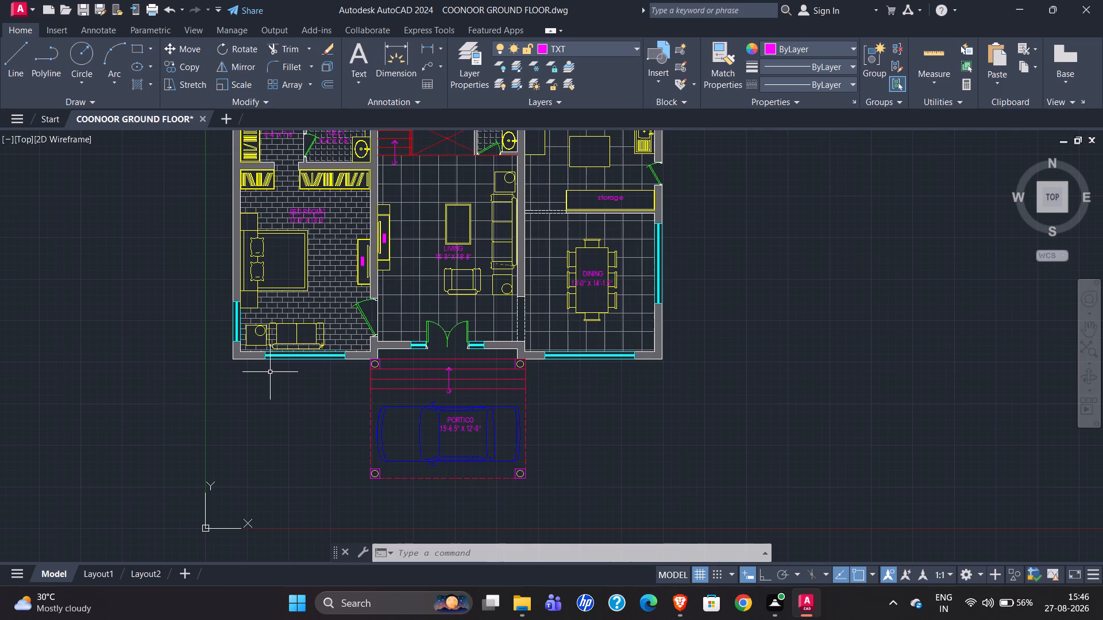
pyautogui.scroll(5, 429, 331)
pyautogui.scroll(-4, 406, 350)
pyautogui.scroll(6, 389, 379)
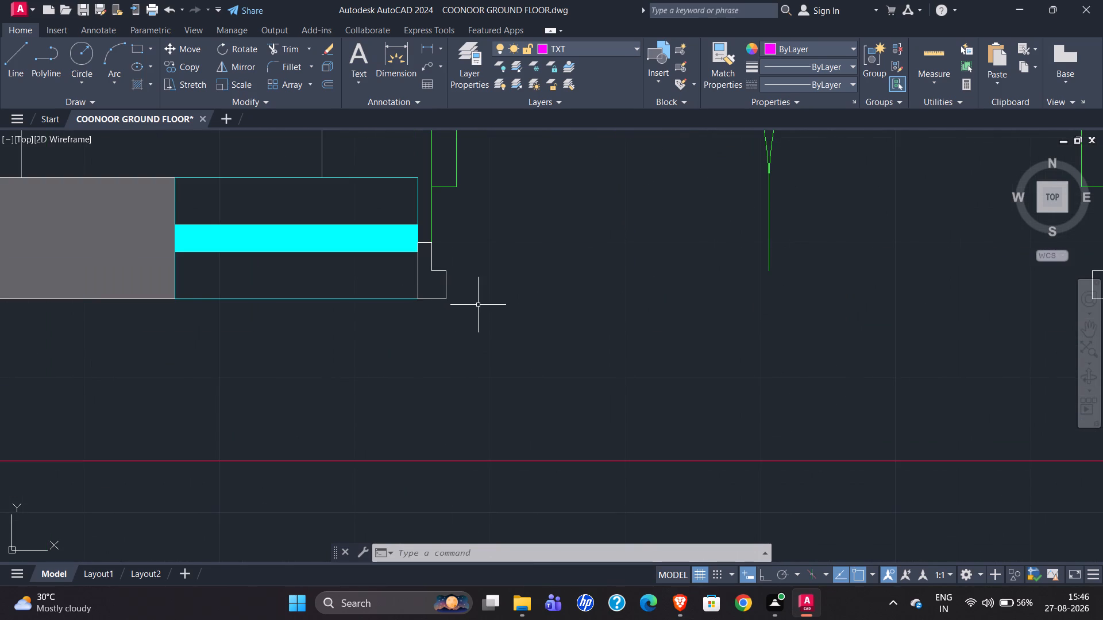
pyautogui.scroll(-3, 450, 387)
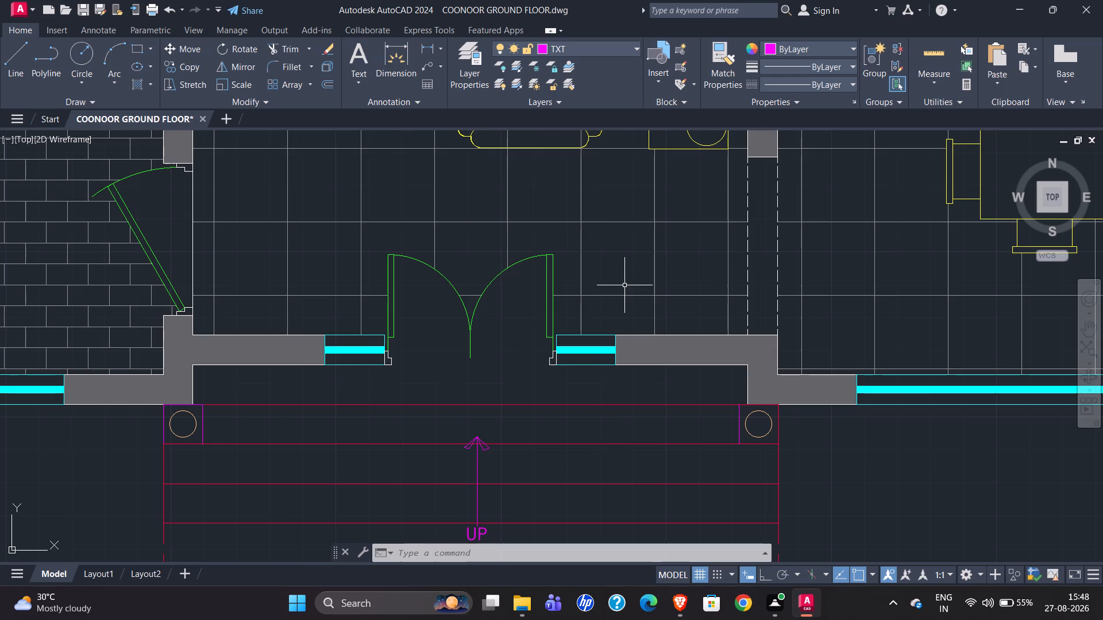
pyautogui.scroll(-3, 496, 269)
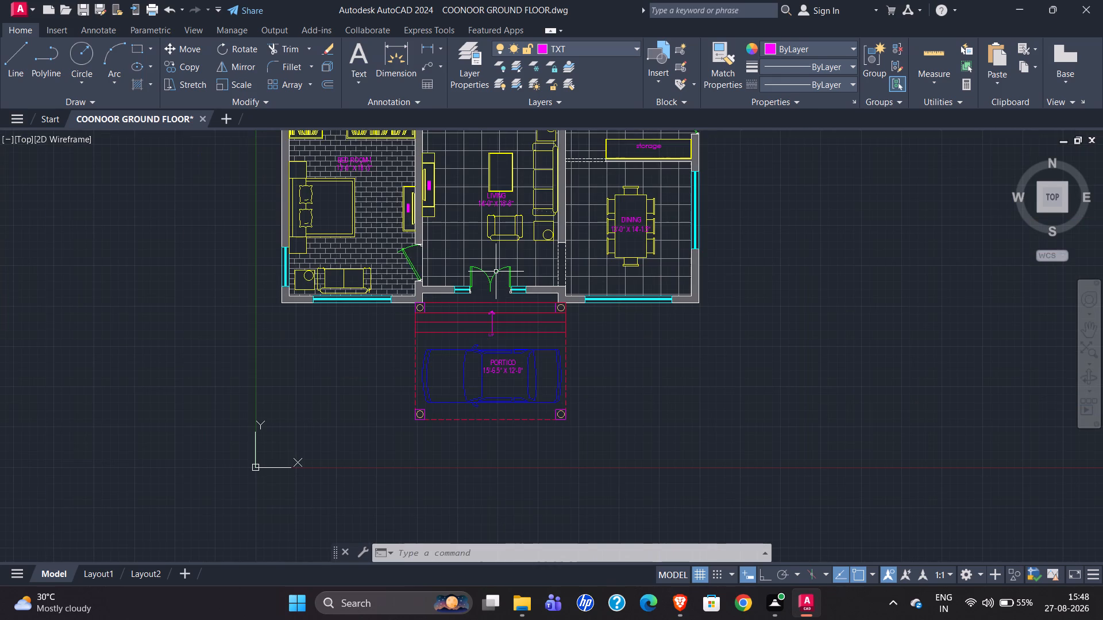
pyautogui.scroll(-1, 614, 462)
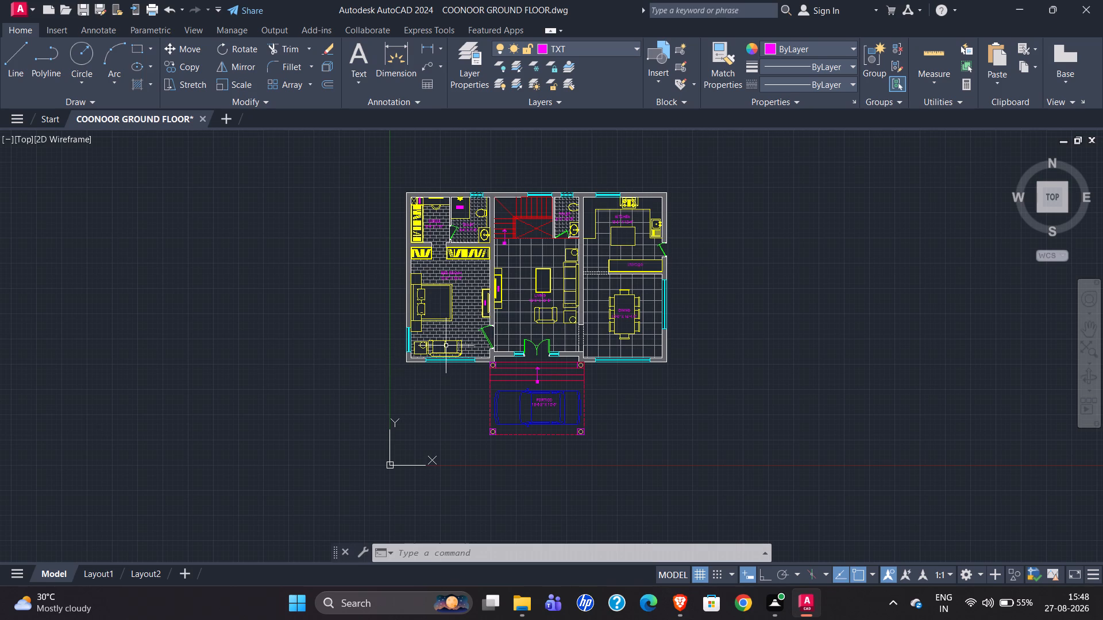
pyautogui.scroll(2, 416, 173)
pyautogui.scroll(-1, 349, 201)
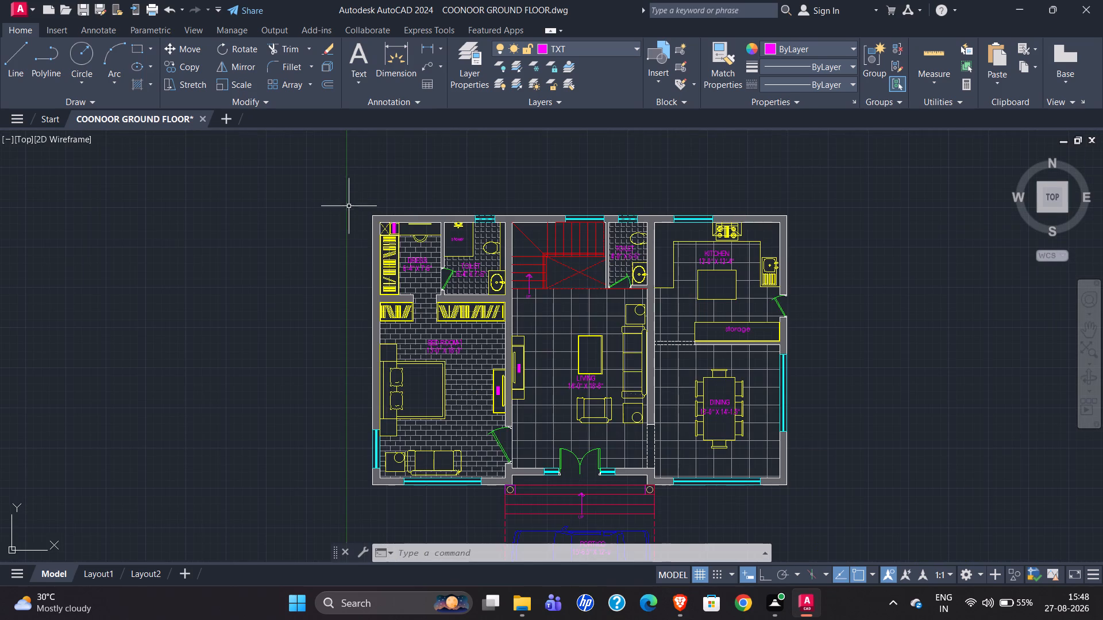
pyautogui.scroll(1, 370, 230)
pyautogui.scroll(-1, 333, 241)
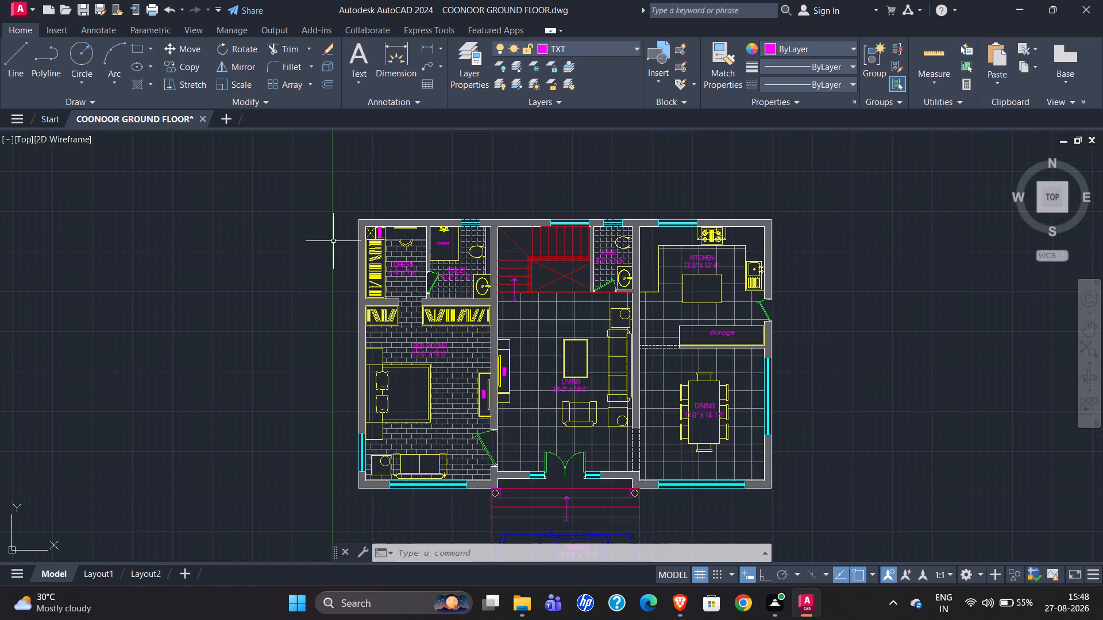
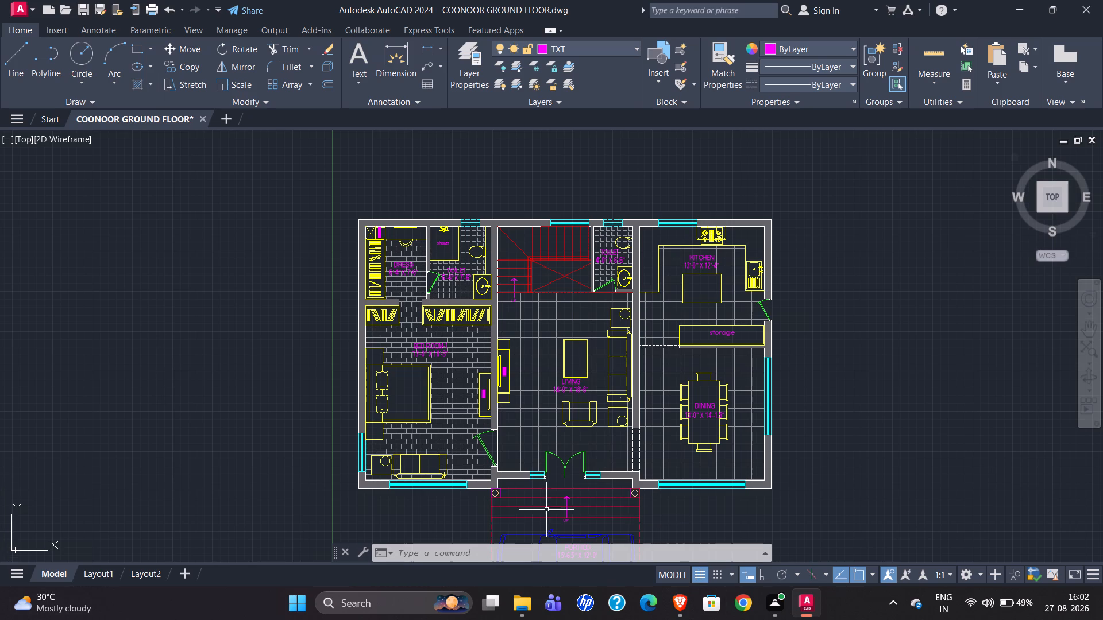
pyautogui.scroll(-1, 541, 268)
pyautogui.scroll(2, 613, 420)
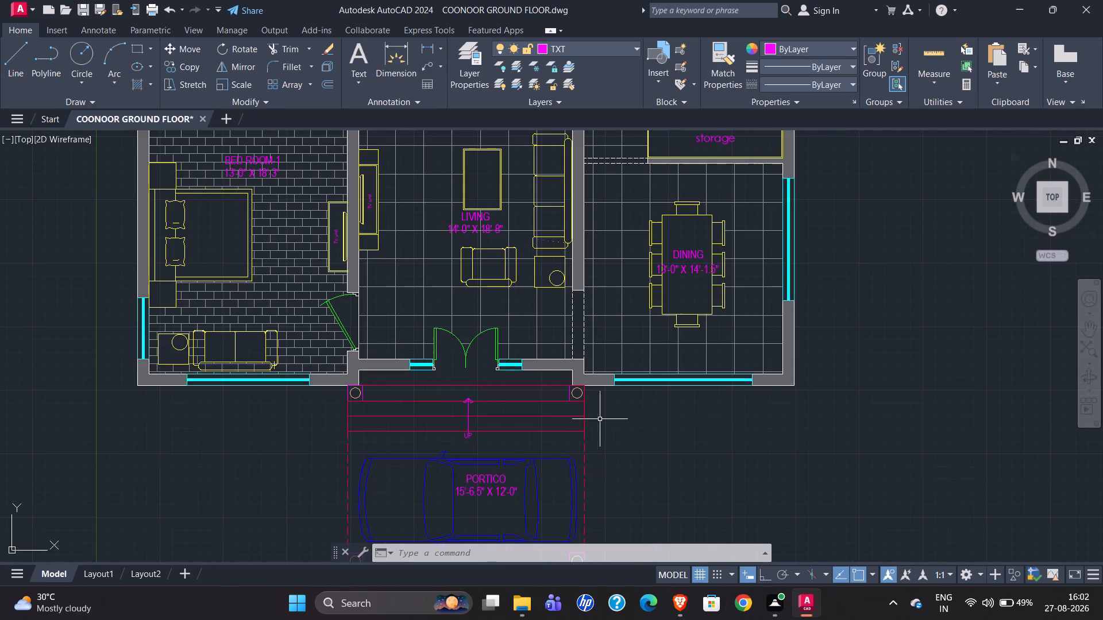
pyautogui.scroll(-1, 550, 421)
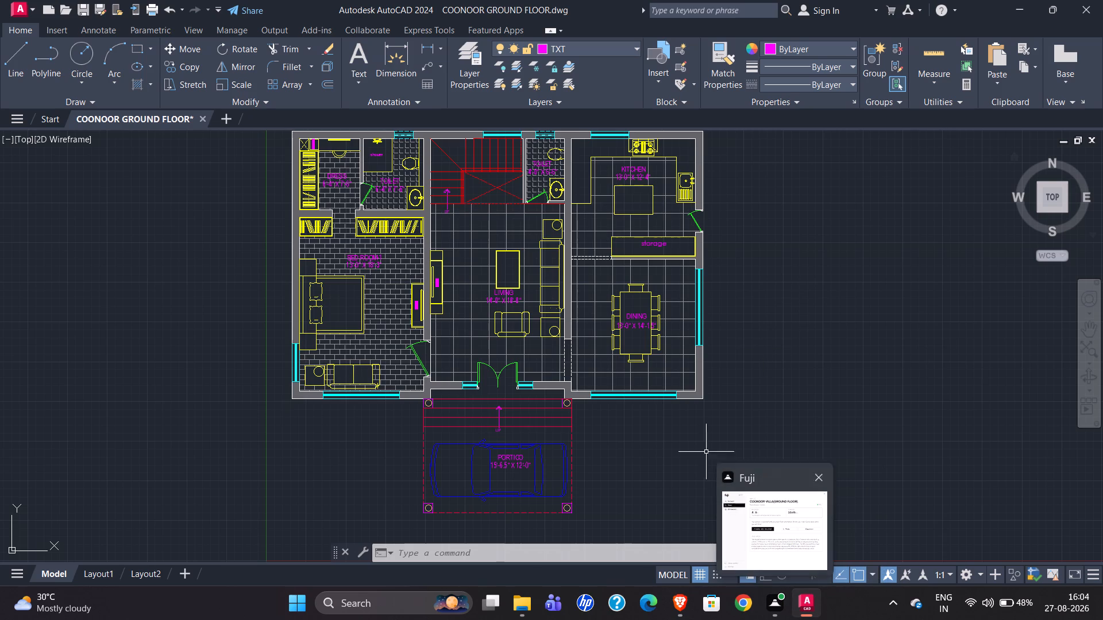
# Save the ground floor plan drawing under its existing name.
pyautogui.hotkey('ctrl', 's')
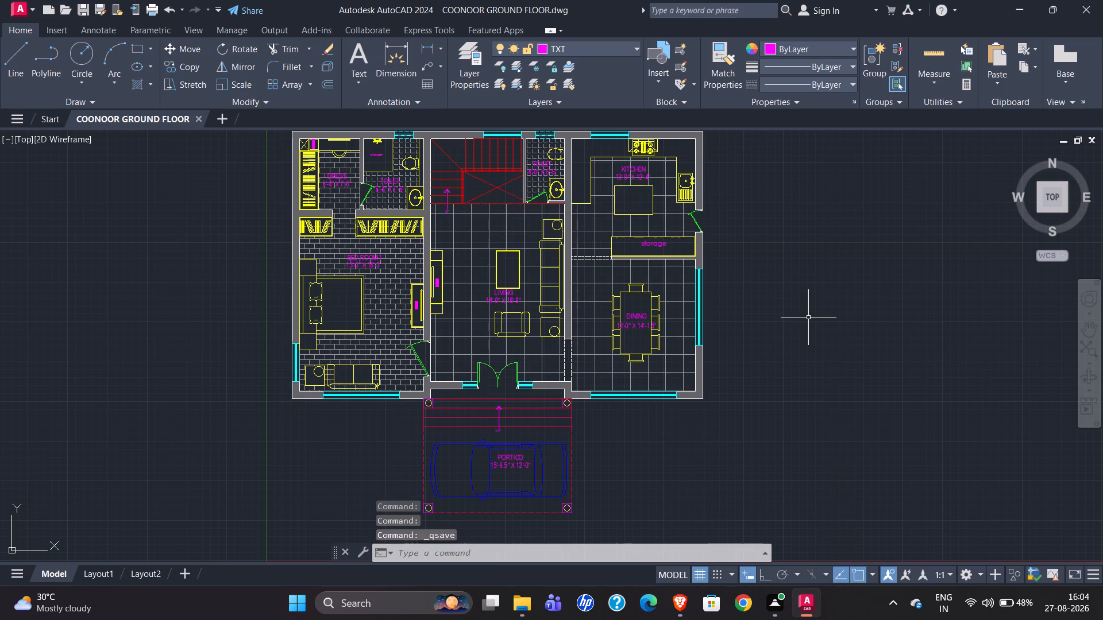